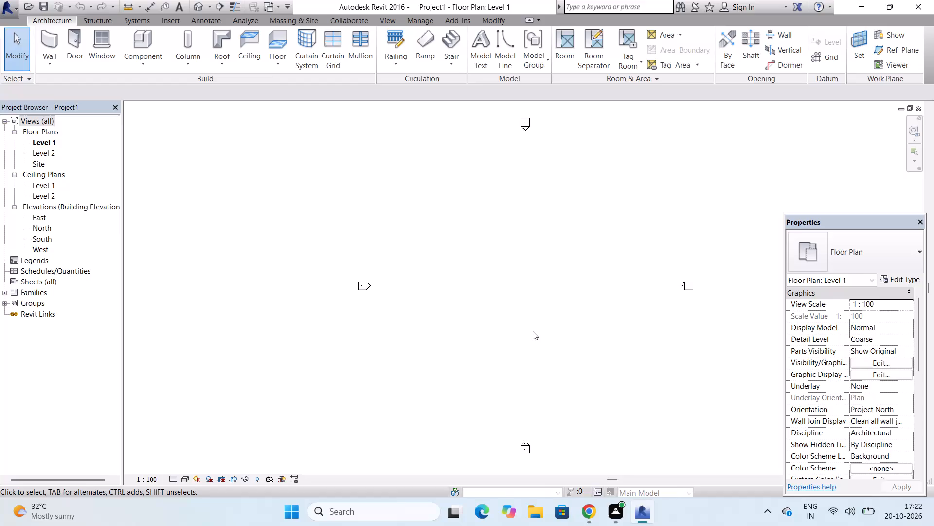
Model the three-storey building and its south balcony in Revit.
Set the project's length units to feet and fractional inches, rounded to the nearest 1/2".
scroll(516, 280, down, 3)
scroll(516, 280, up, 3)
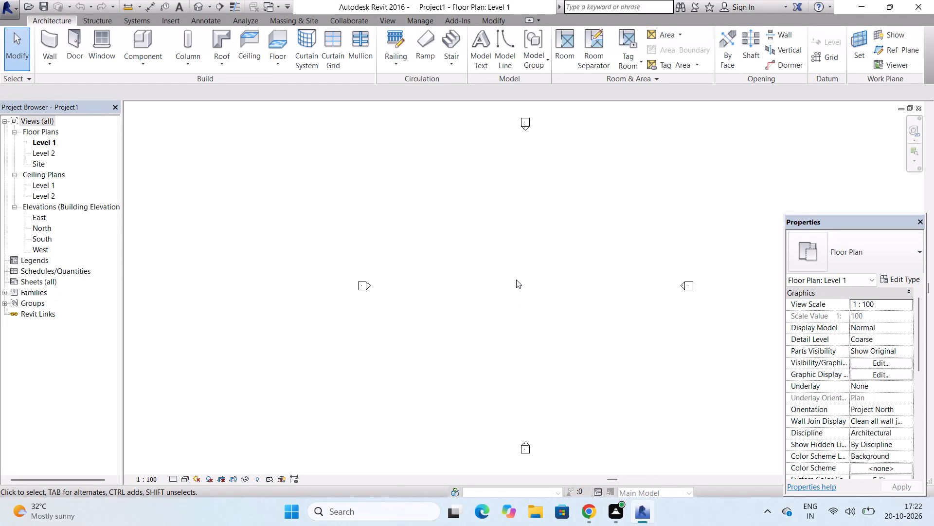
text(uv)
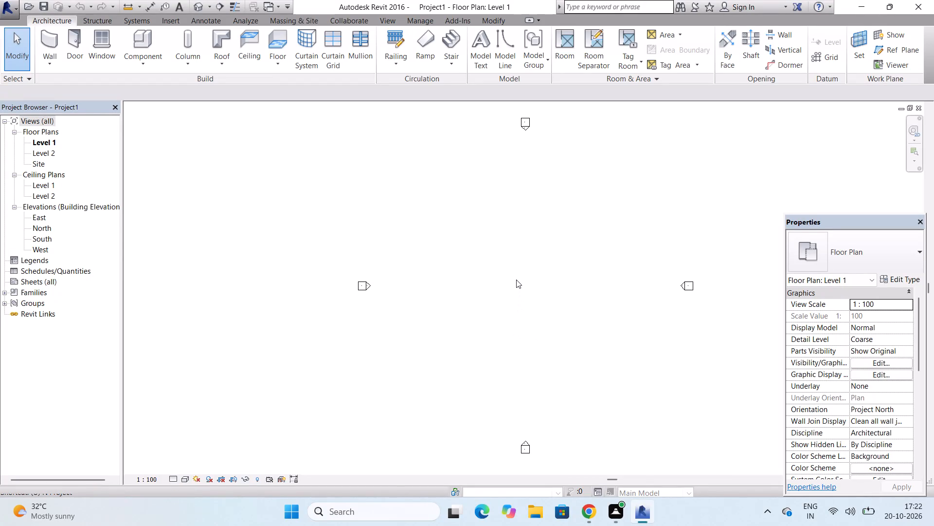
text(un)
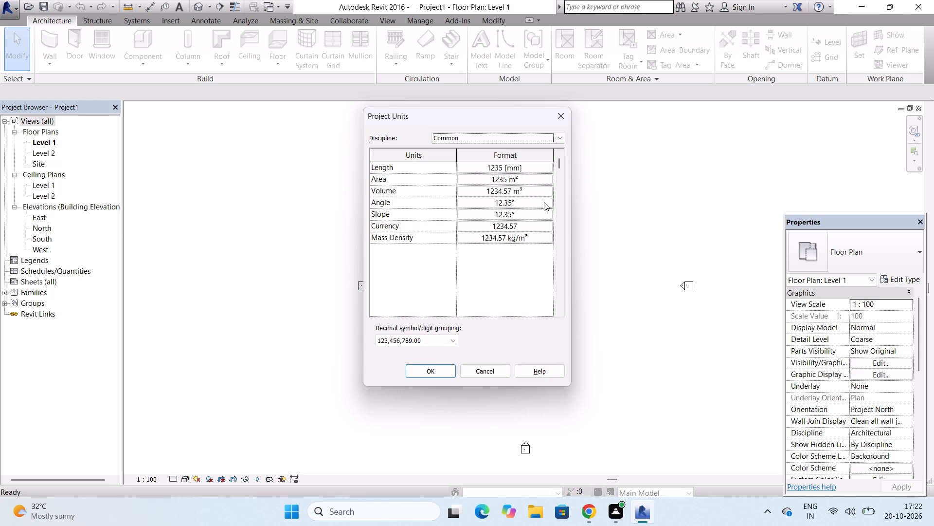
click(538, 164)
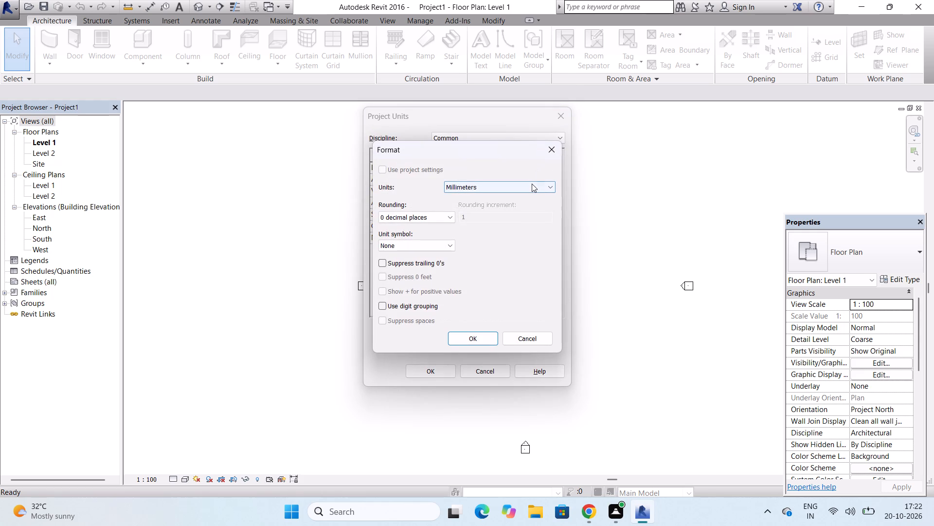
click(532, 184)
click(525, 208)
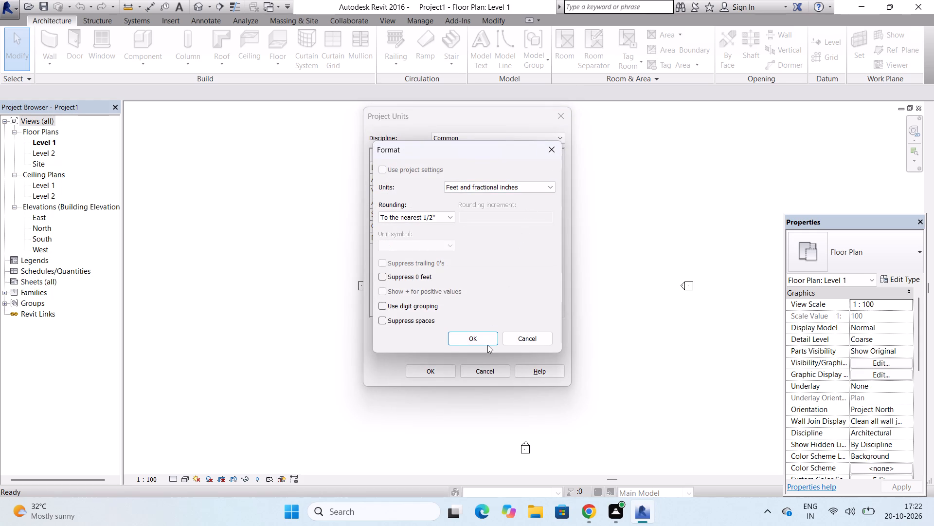
click(479, 338)
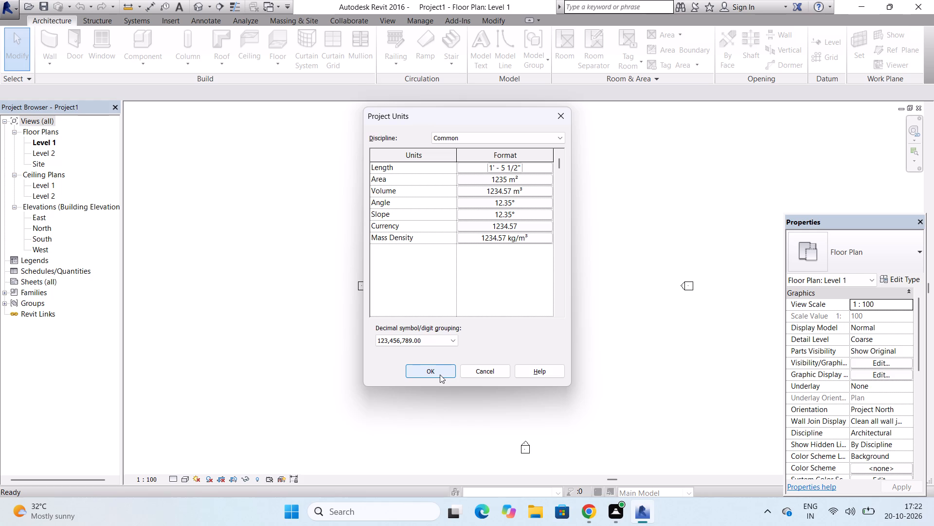
click(440, 375)
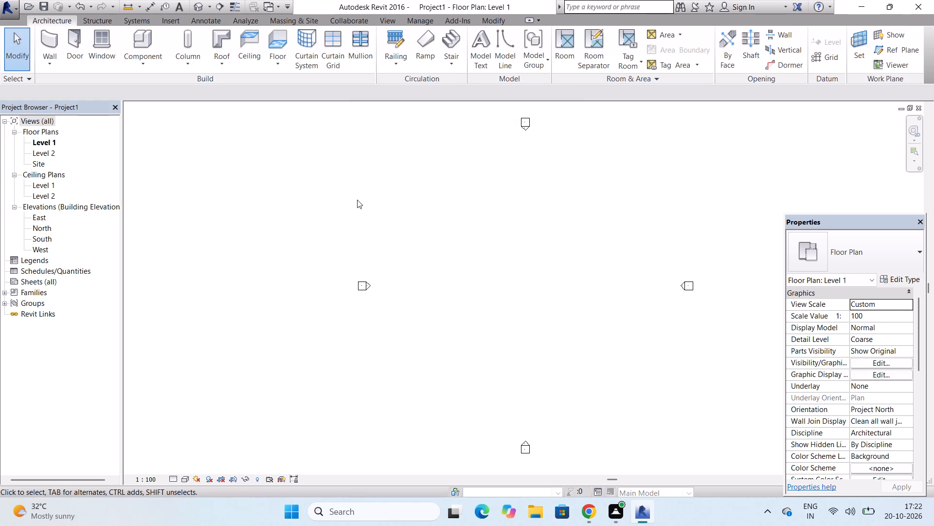
Start a wall and duplicate the Generic - 200mm basic wall type under the name Generic - 9".
scroll(346, 193, down, 6)
scroll(374, 209, up, 7)
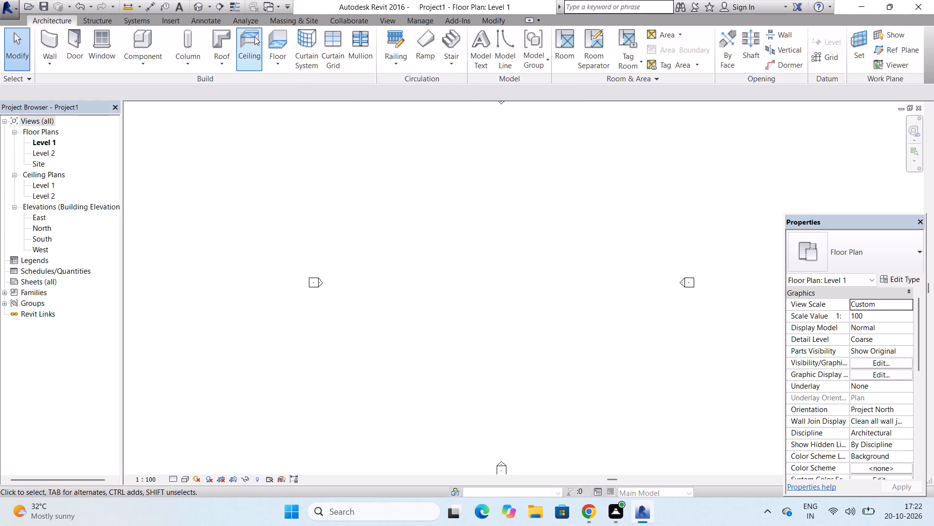
click(39, 38)
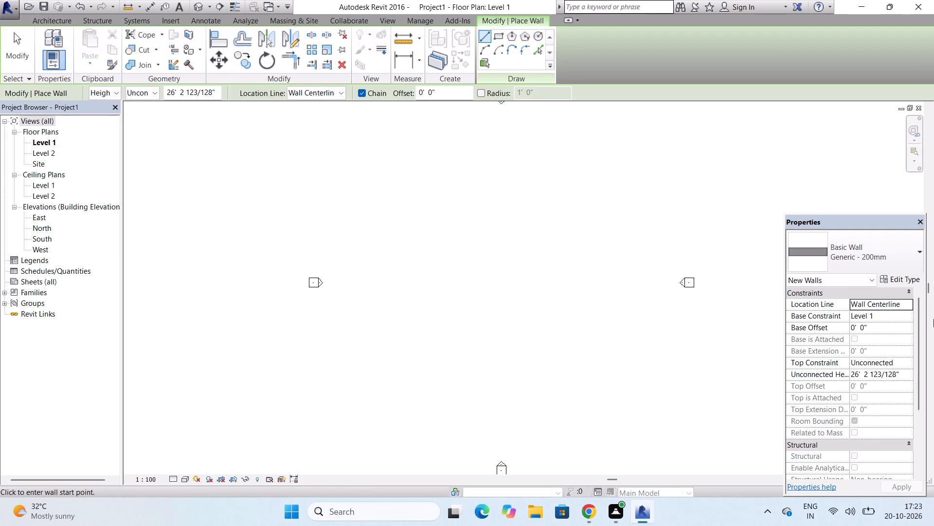
click(901, 280)
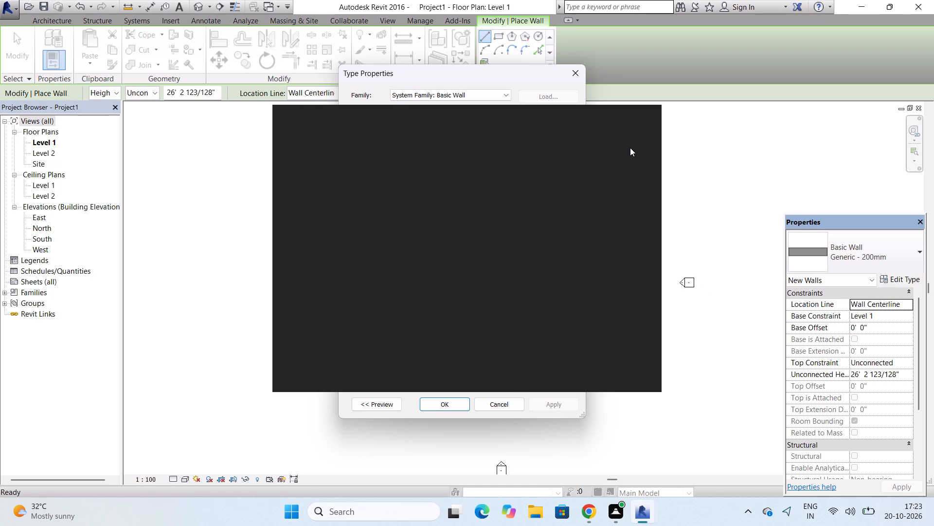
click(629, 114)
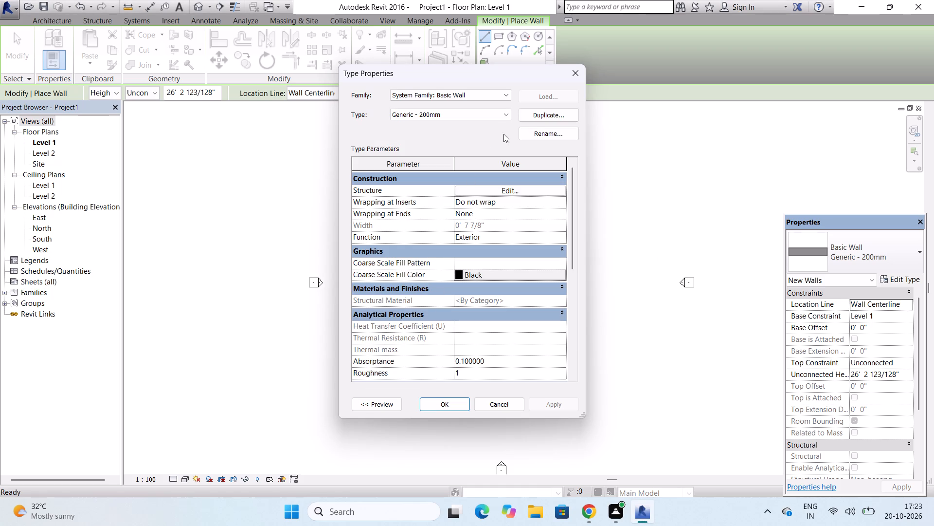
click(526, 113)
click(476, 240)
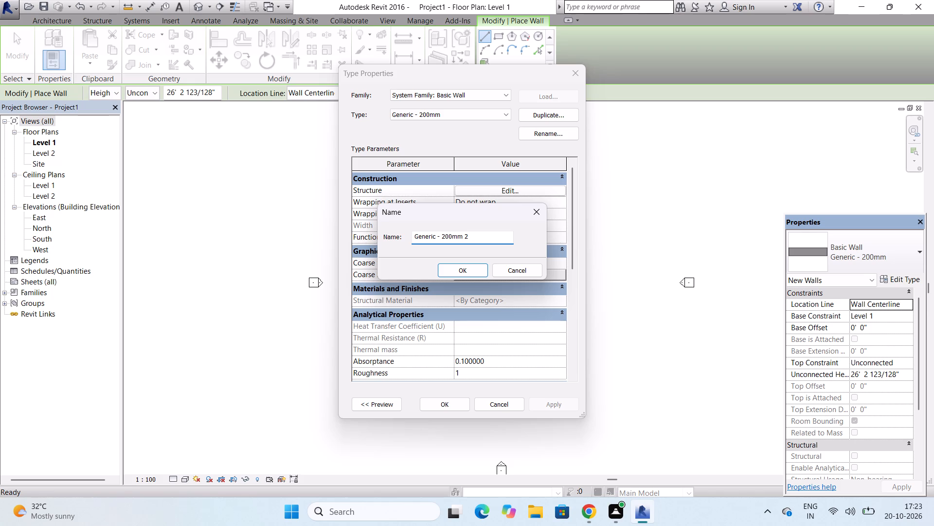
key(BackSpace)
key(BackSpace)
key(BackSpace)
key(BackSpace)
key(BackSpace)
key(BackSpace)
key(BackSpace)
key(1)
key(BackSpace)
text(9")
key(Return)
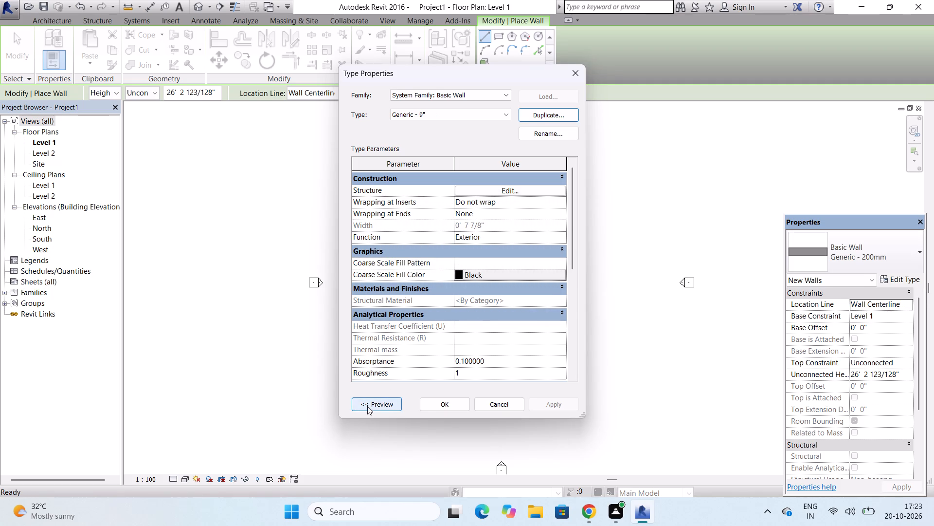
click(448, 403)
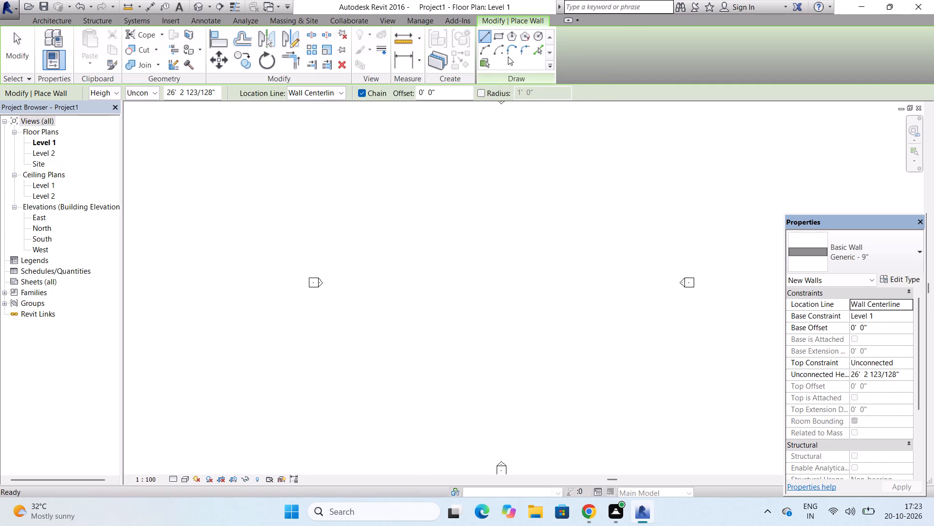
Draw a rectangle of Generic - 9" walls about 76' by 60' between the elevation markers on Level 1.
click(500, 38)
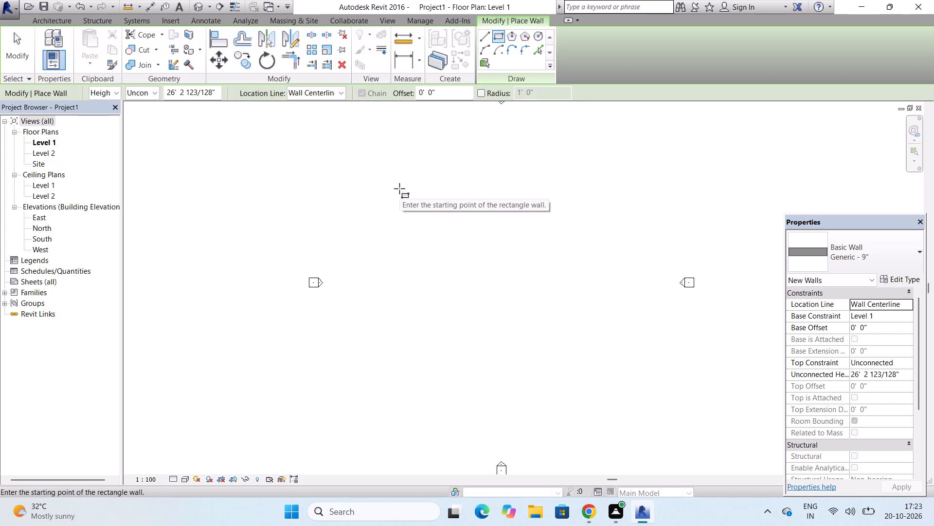
click(399, 188)
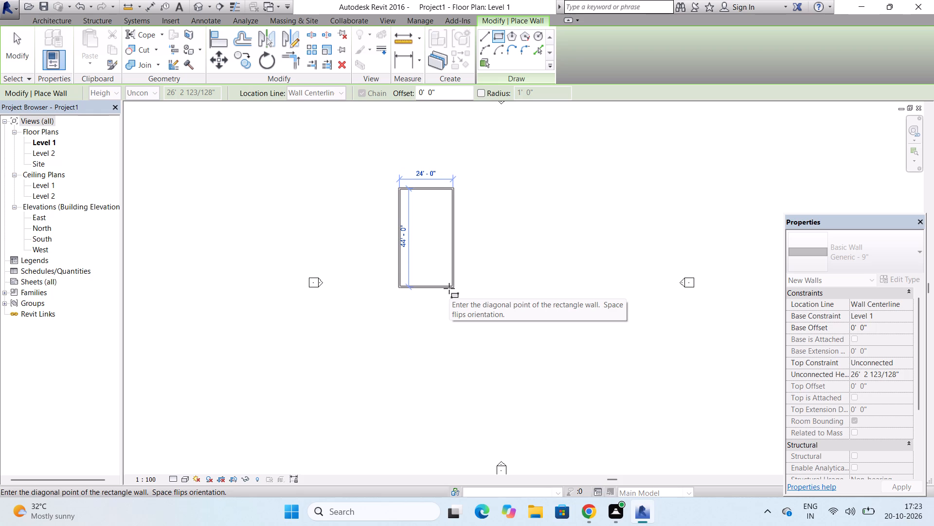
click(566, 325)
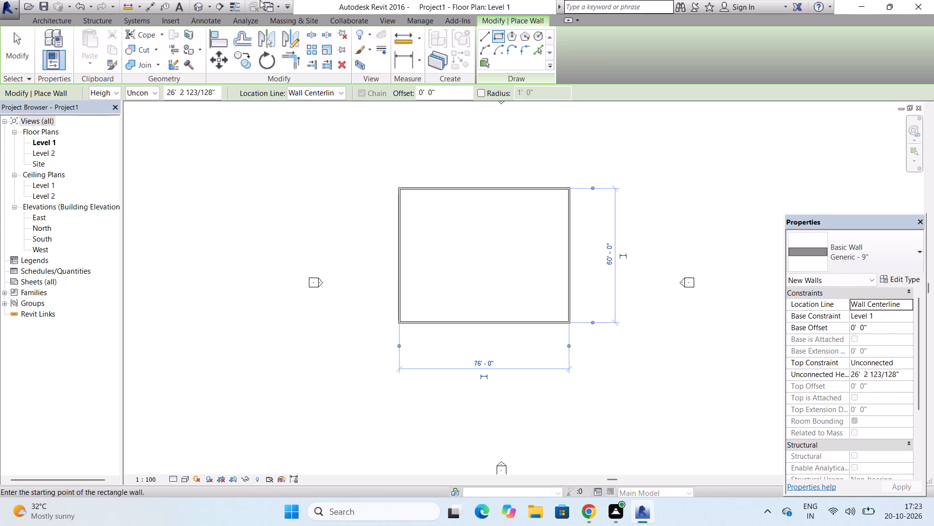
In the South elevation, delete the Level 2 line together with its views.
click(38, 236)
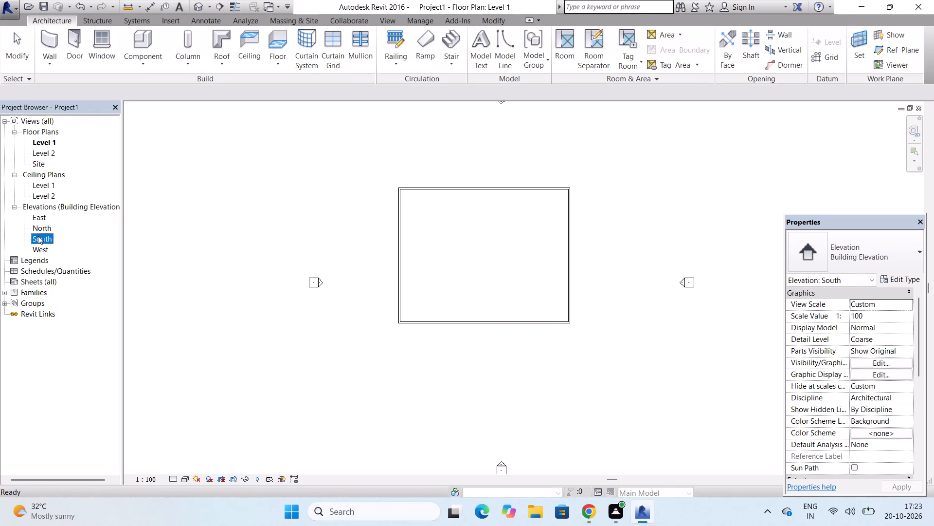
double_click(38, 236)
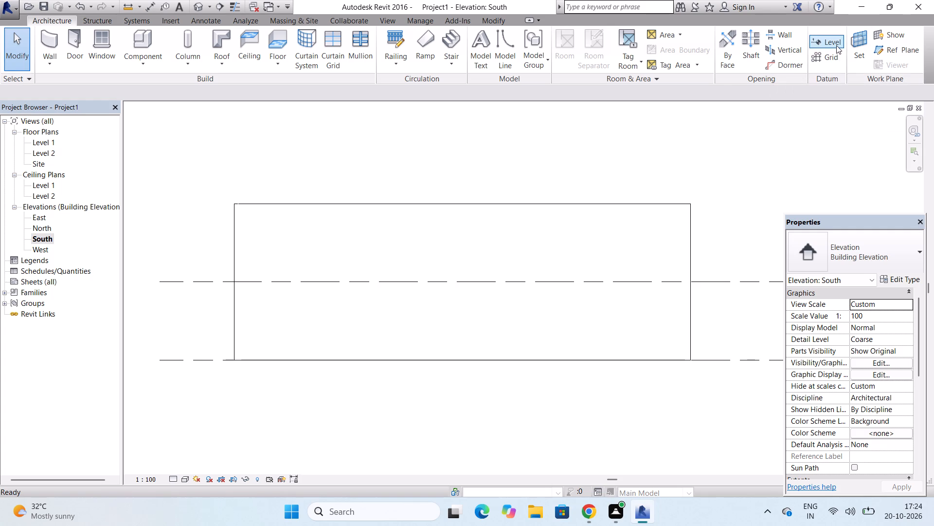
click(745, 282)
key(Delete)
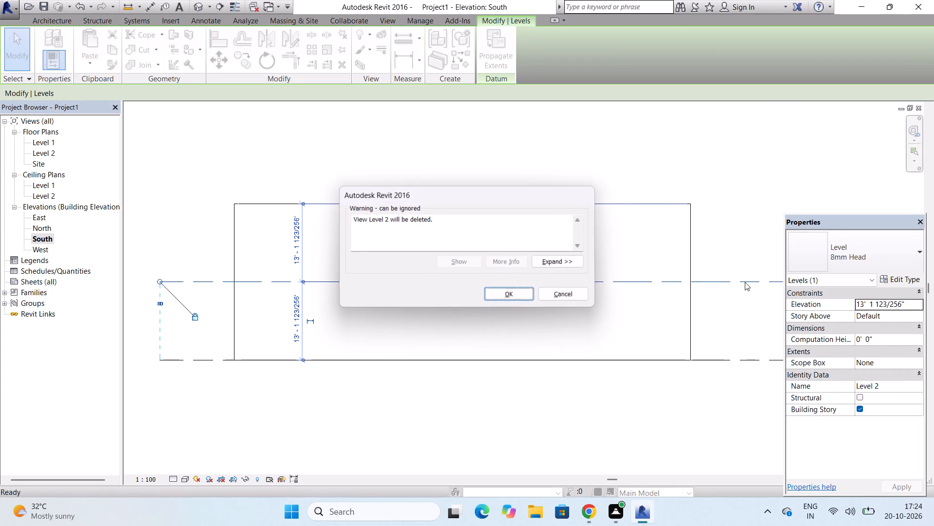
key(Return)
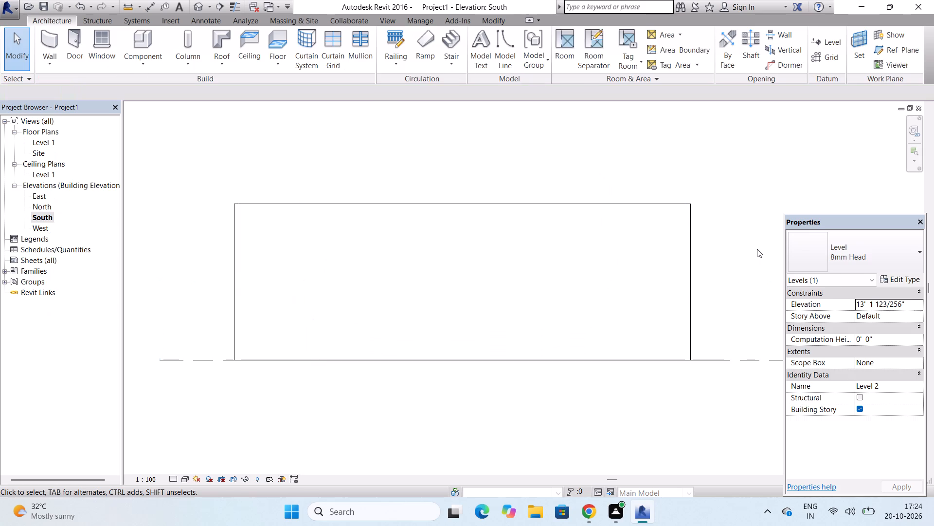
Add an elbow to the Level 1 line next to its level head.
scroll(574, 275, down, 5)
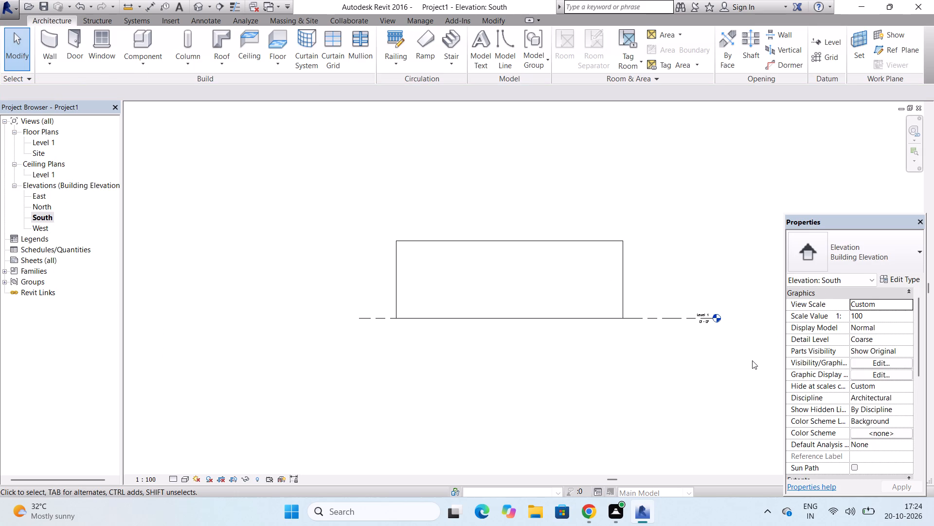
scroll(709, 299, up, 11)
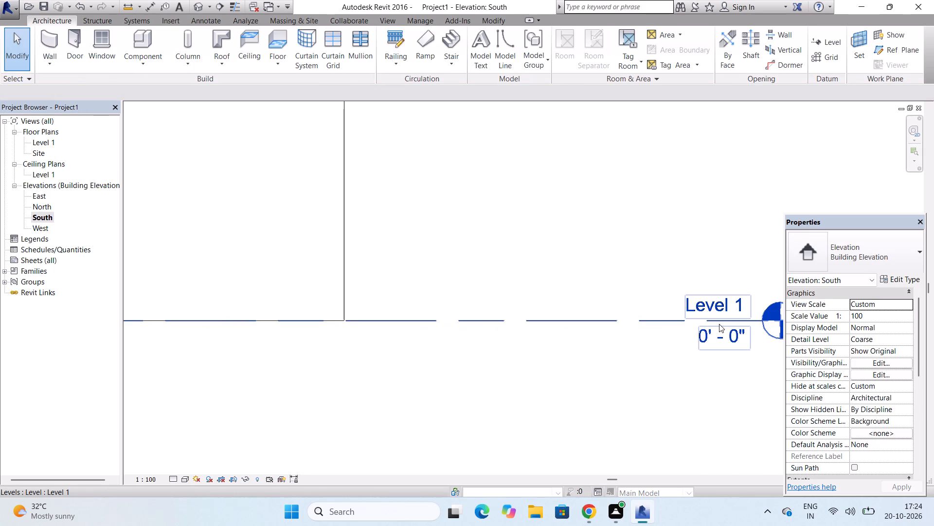
click(719, 319)
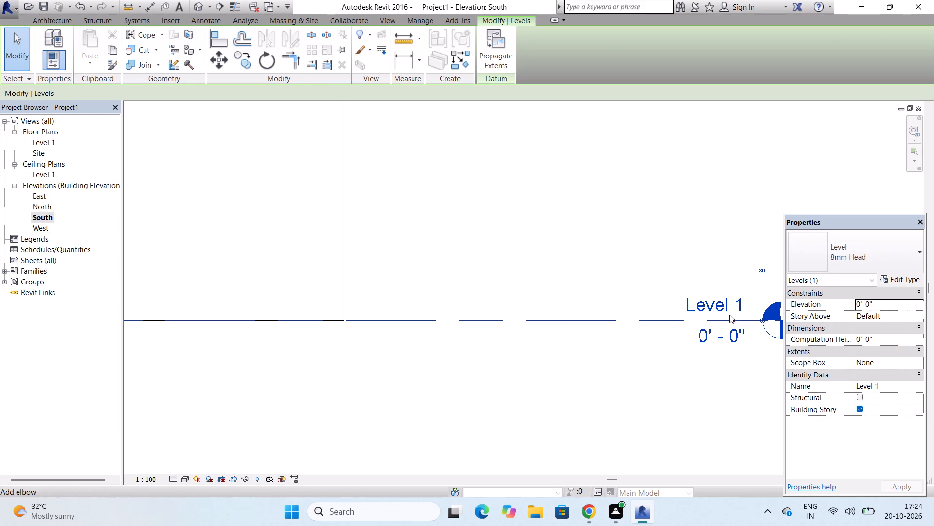
click(732, 319)
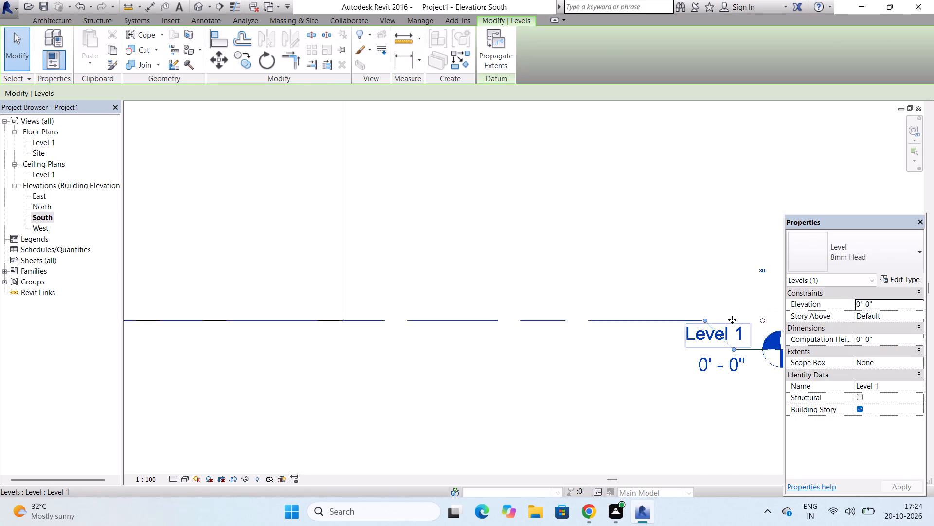
Rename Level 1 as grond, together with its corresponding plan views.
click(743, 333)
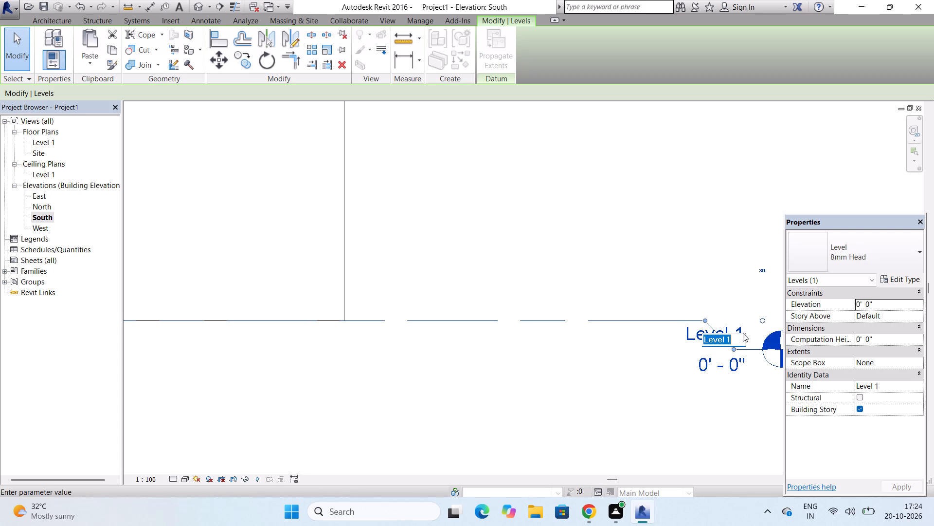
key(BackSpace)
key(BackSpace)
key(BackSpace)
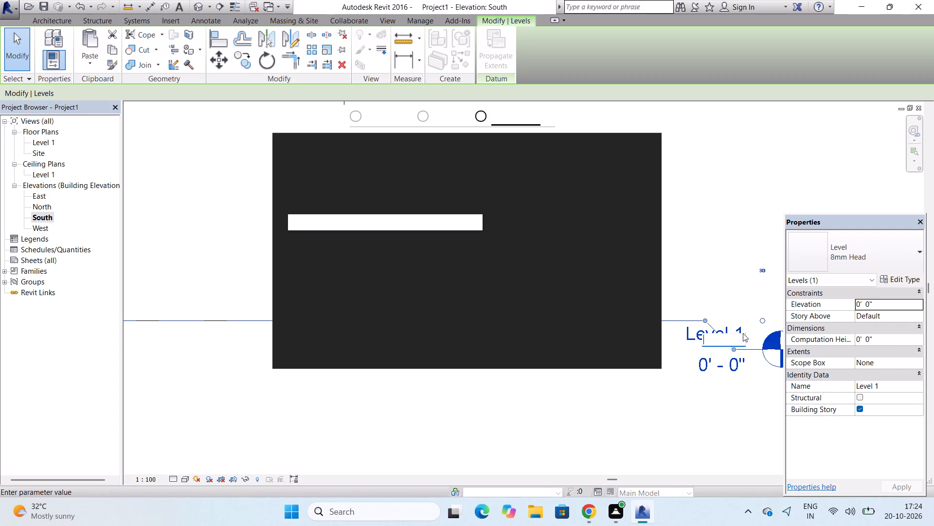
click(633, 122)
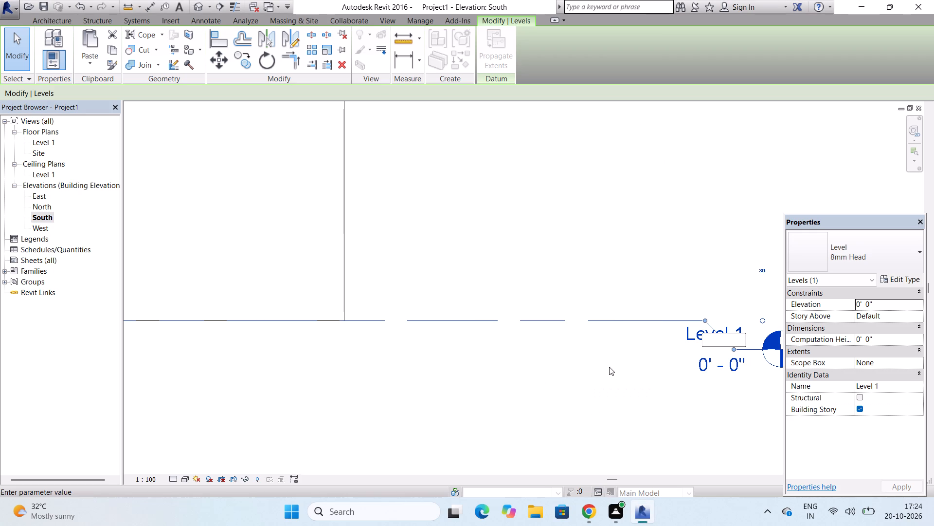
key(g)
key(r)
click(716, 335)
key(g)
key(r)
key(o)
key(n)
key(d)
click(712, 223)
click(488, 259)
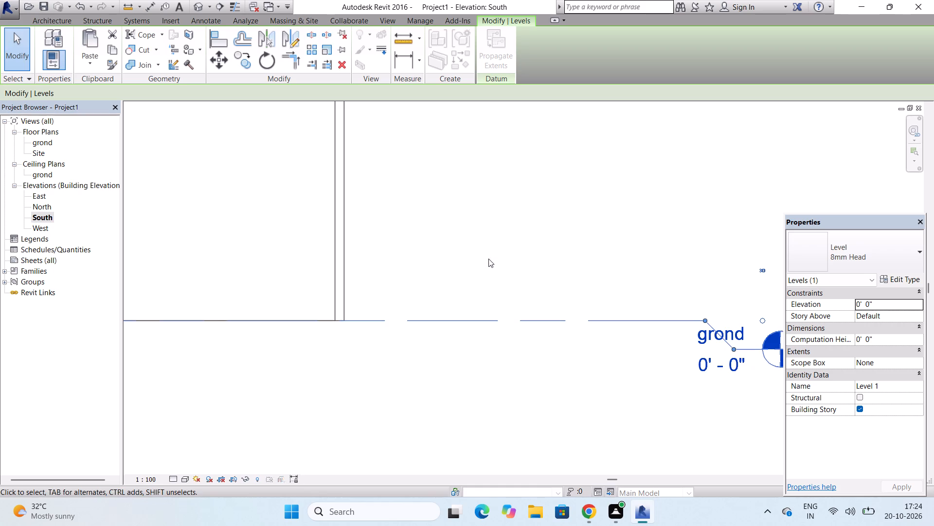
Add three levels above the grond level by picking lines at a 10' 0" offset, reaching 10', 20' and 30'.
scroll(535, 345, down, 9)
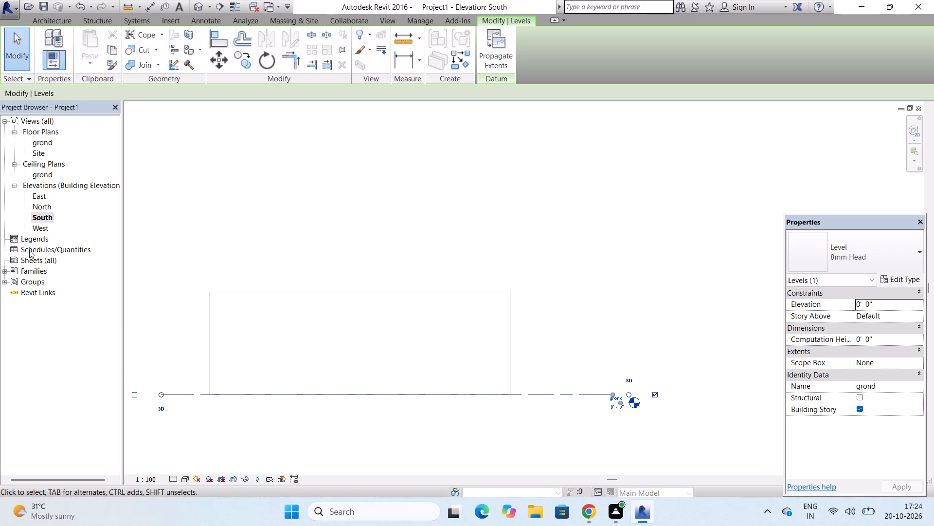
click(54, 21)
click(817, 42)
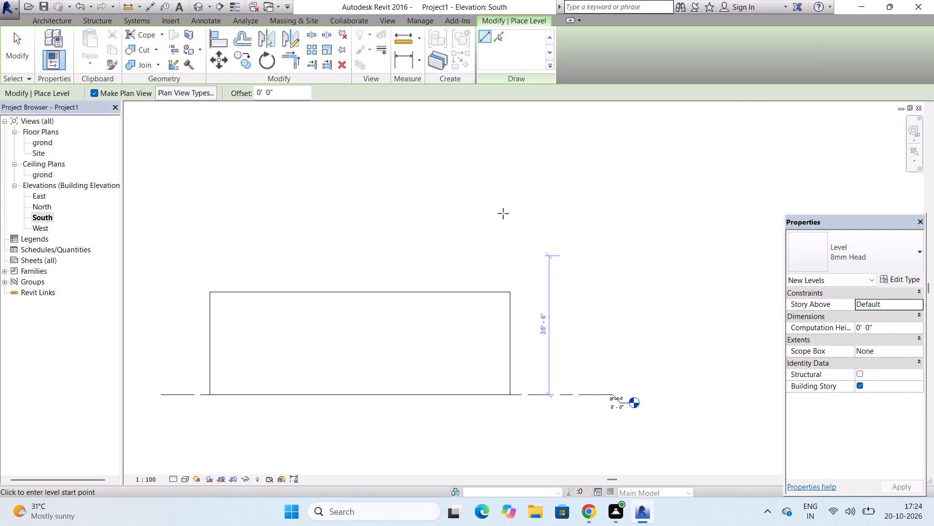
scroll(260, 91, up, 3)
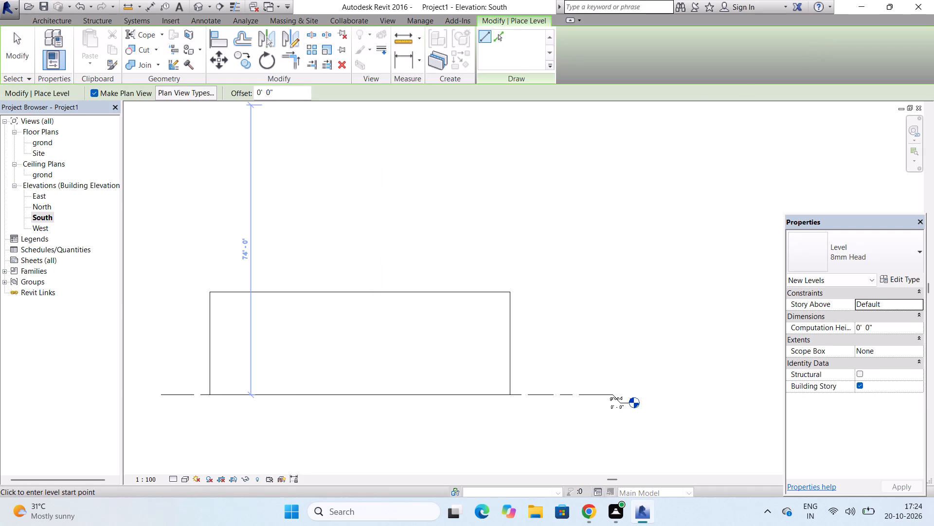
click(260, 91)
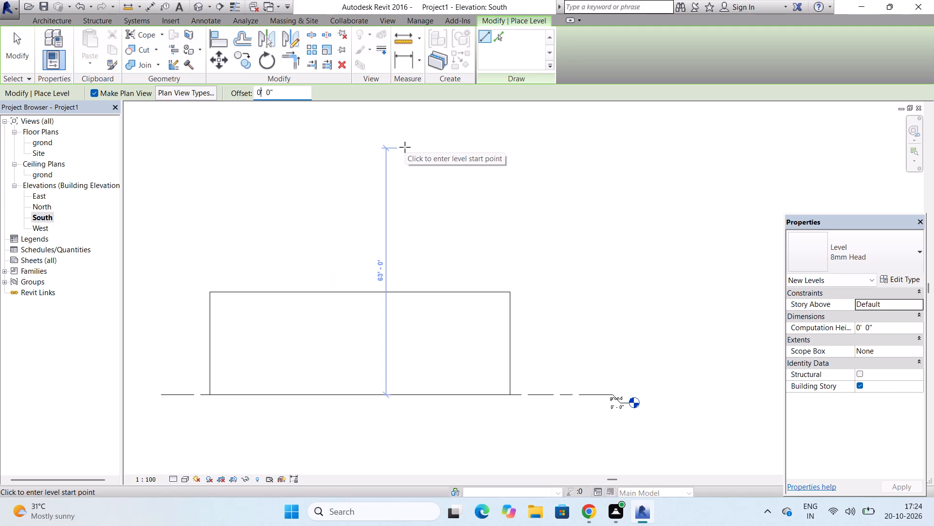
key(BackSpace)
text(10)
key(Return)
click(503, 40)
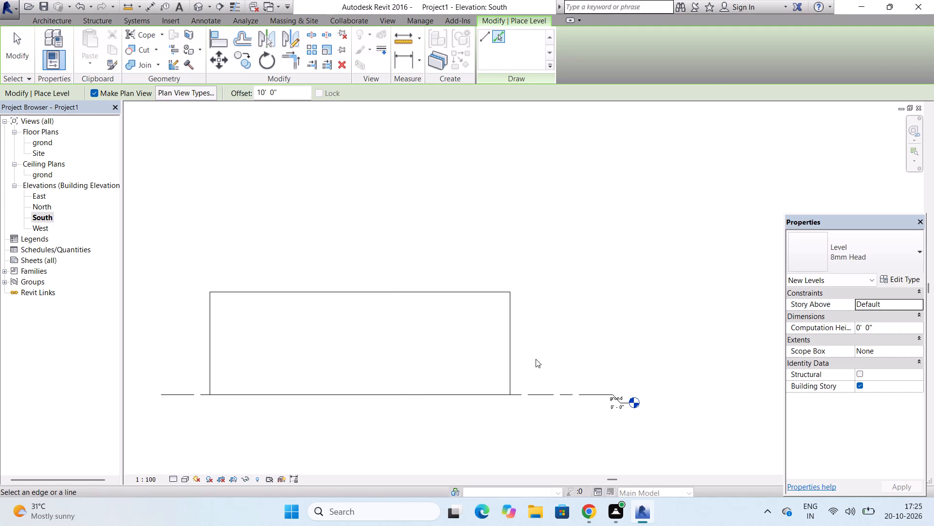
click(539, 390)
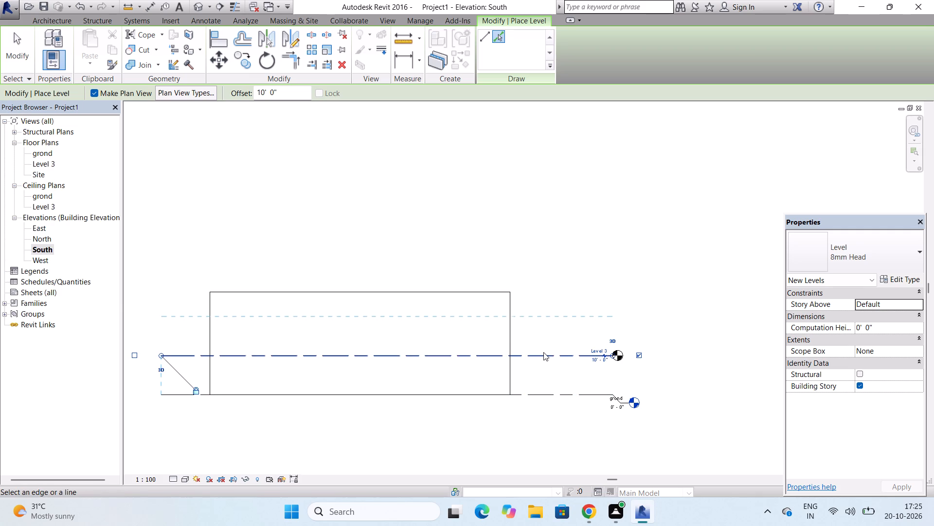
click(543, 352)
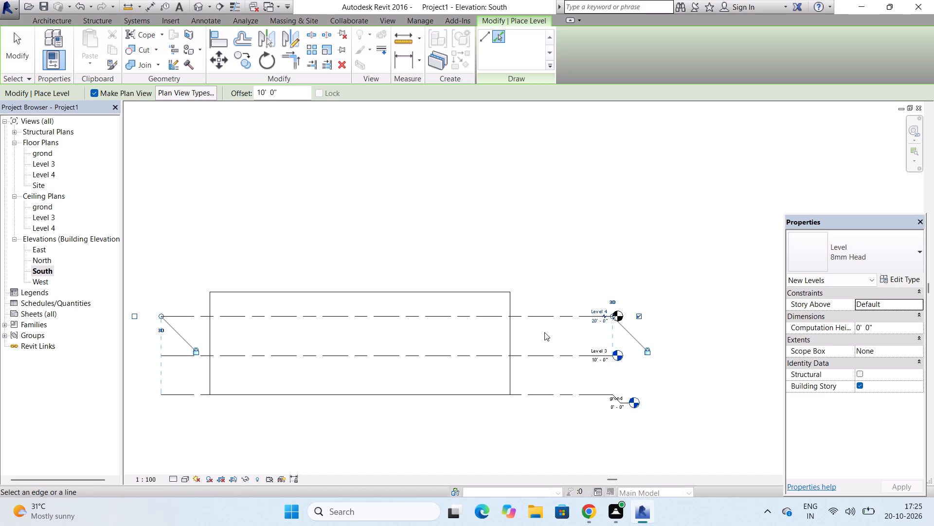
click(545, 315)
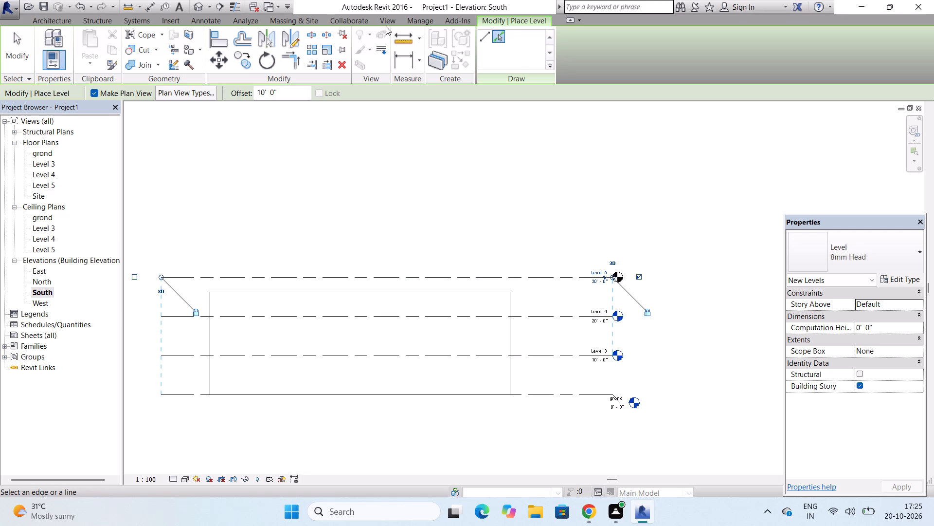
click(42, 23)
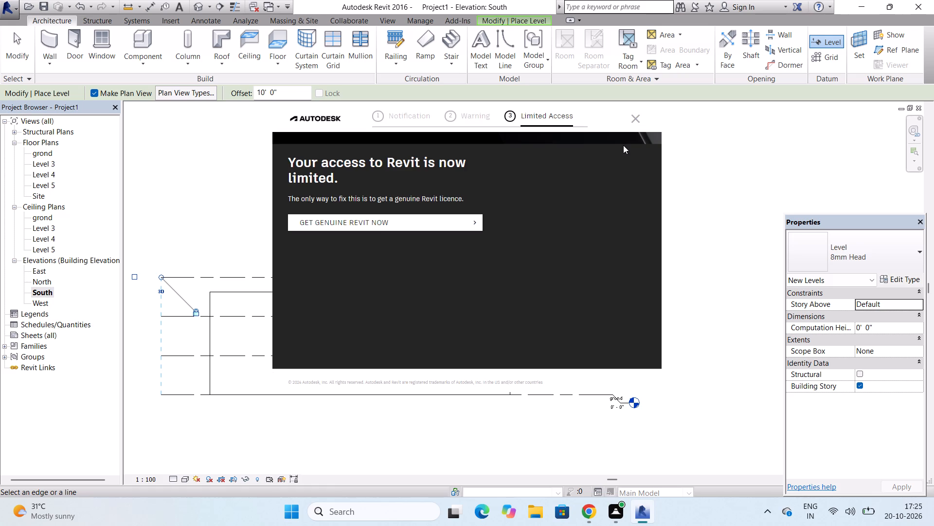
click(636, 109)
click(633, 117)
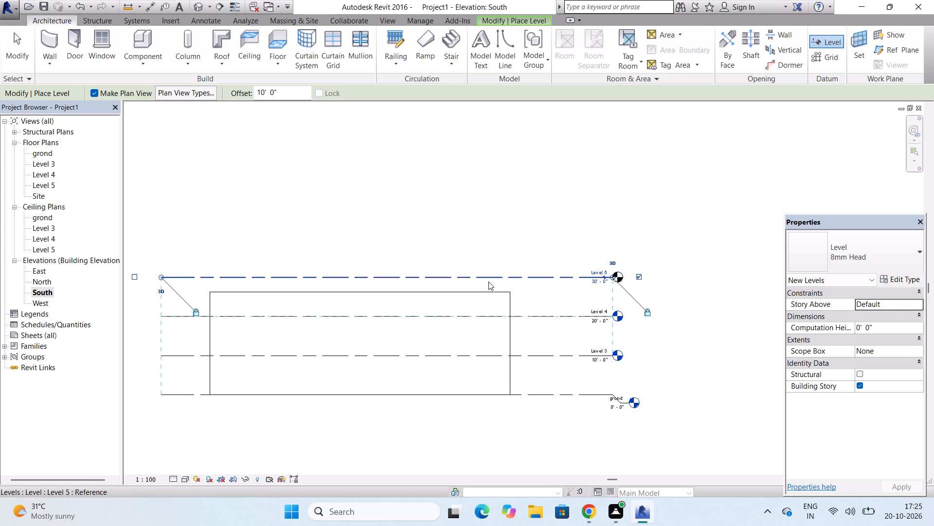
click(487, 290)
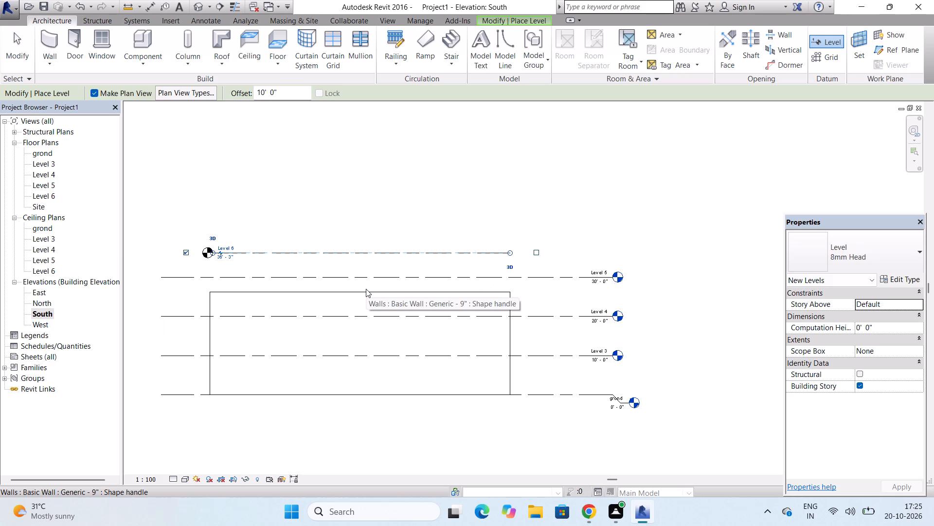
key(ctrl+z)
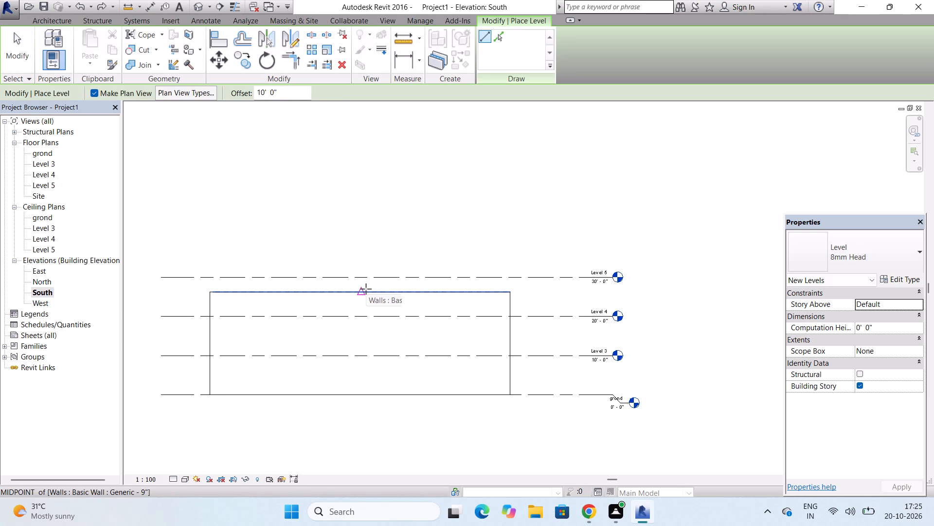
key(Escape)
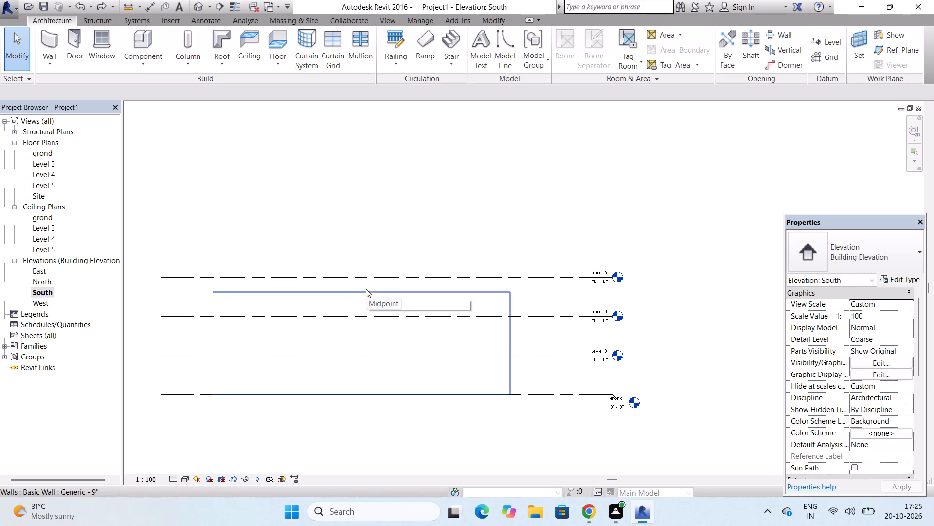
Lower the tops of all four Generic - 9" walls to the Level 3 line, for a height of 10' 0".
click(366, 289)
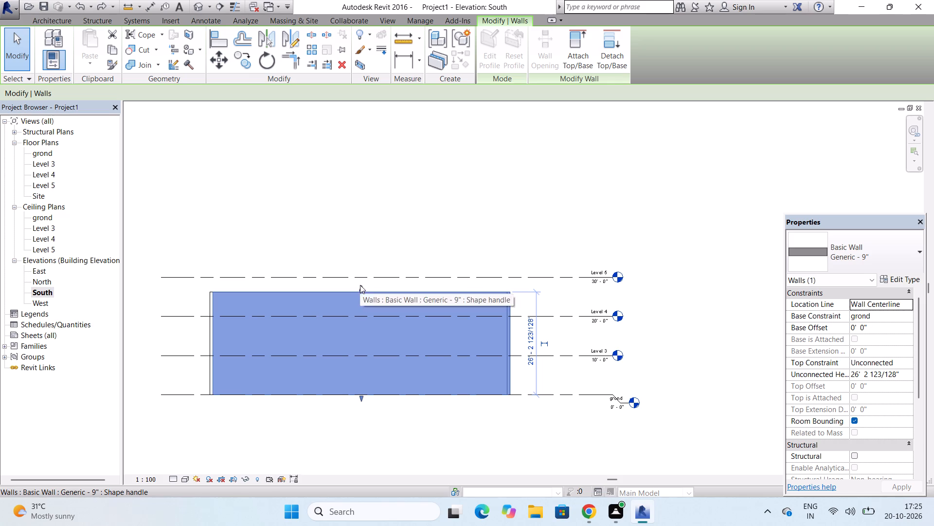
drag(360, 285, 340, 359)
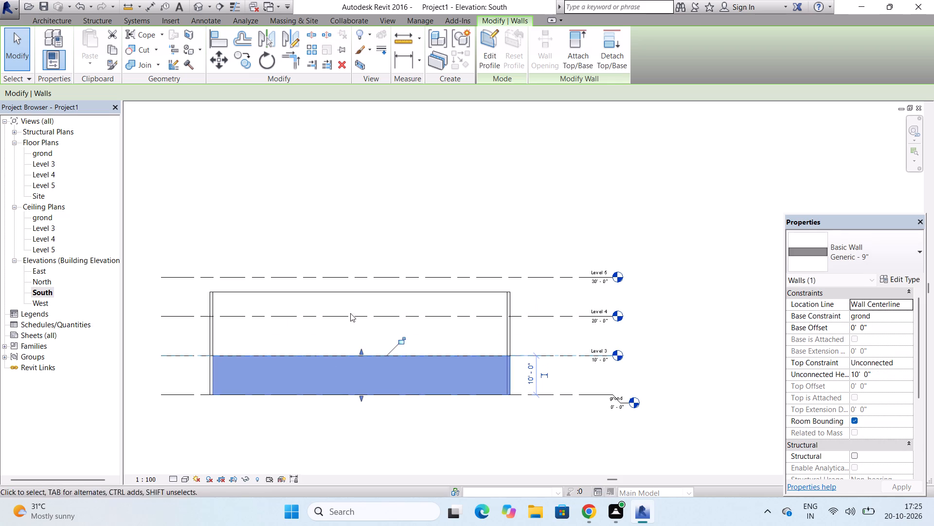
click(353, 292)
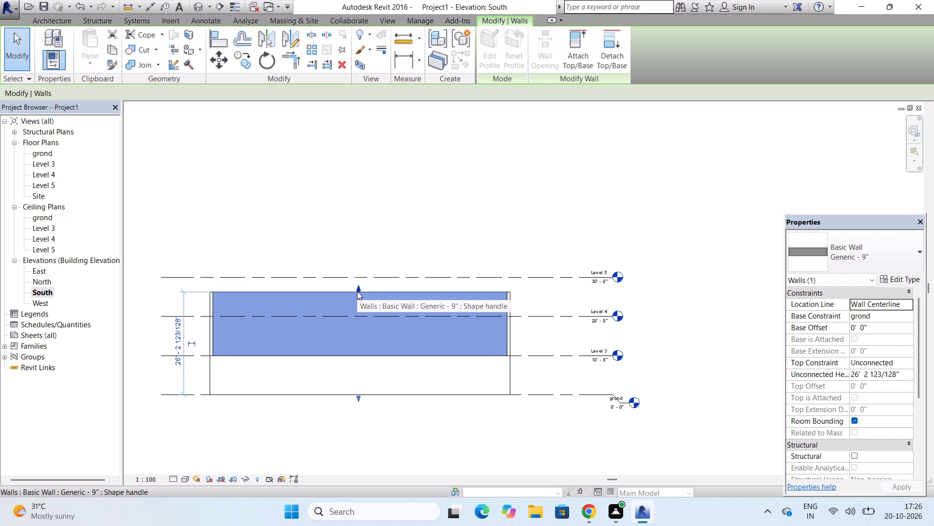
drag(357, 287, 342, 355)
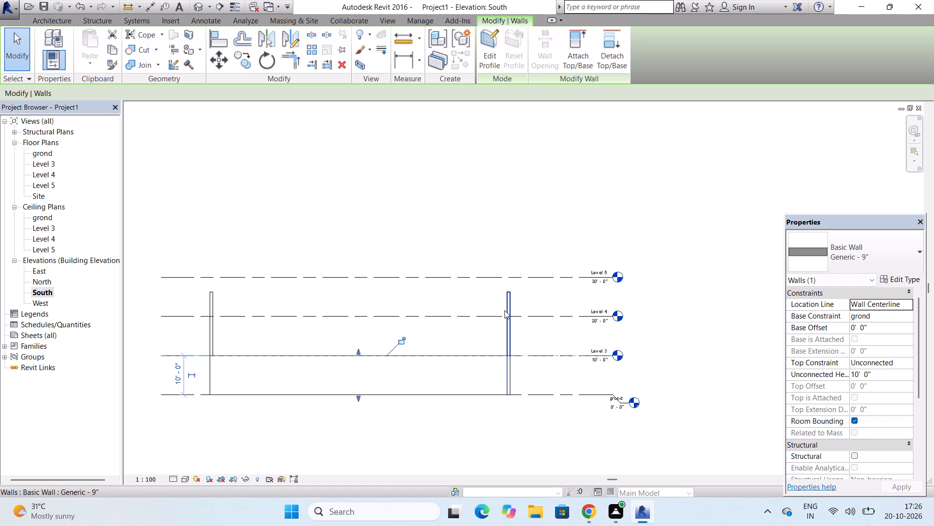
click(507, 313)
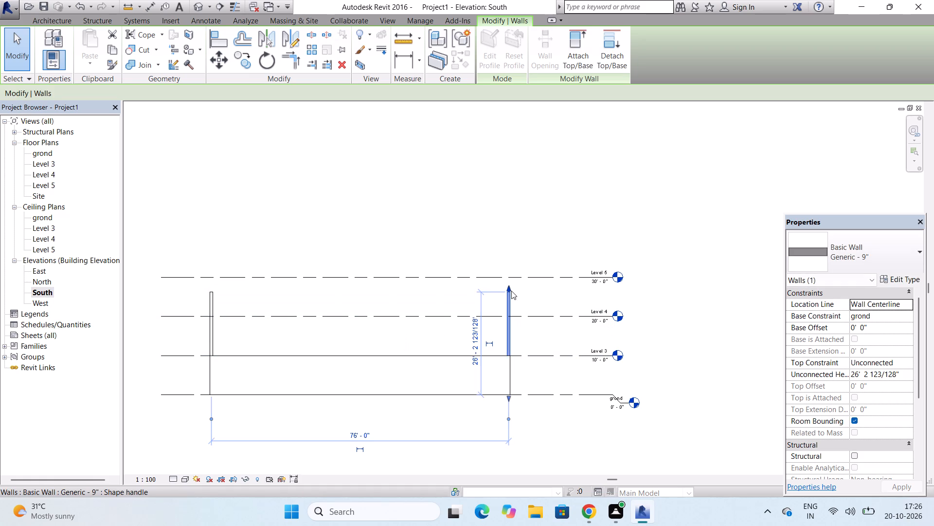
drag(510, 289, 498, 344)
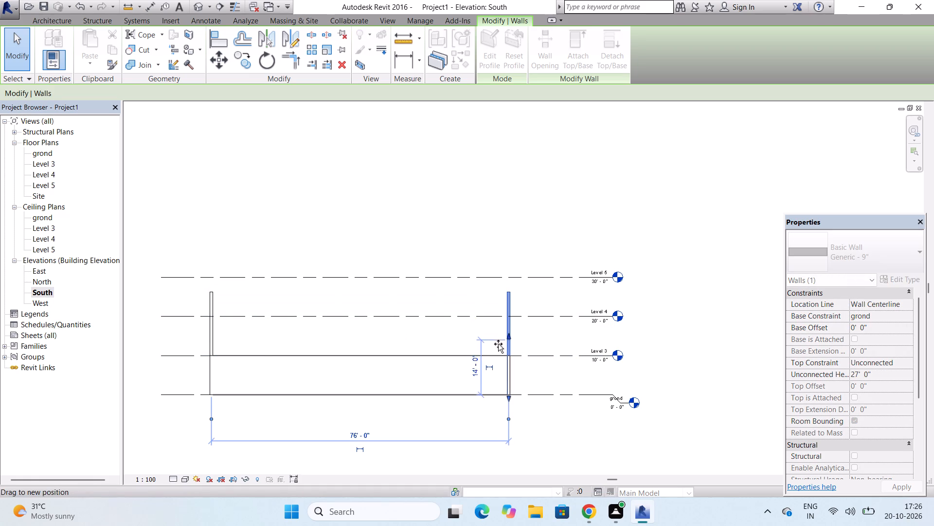
drag(498, 344, 497, 353)
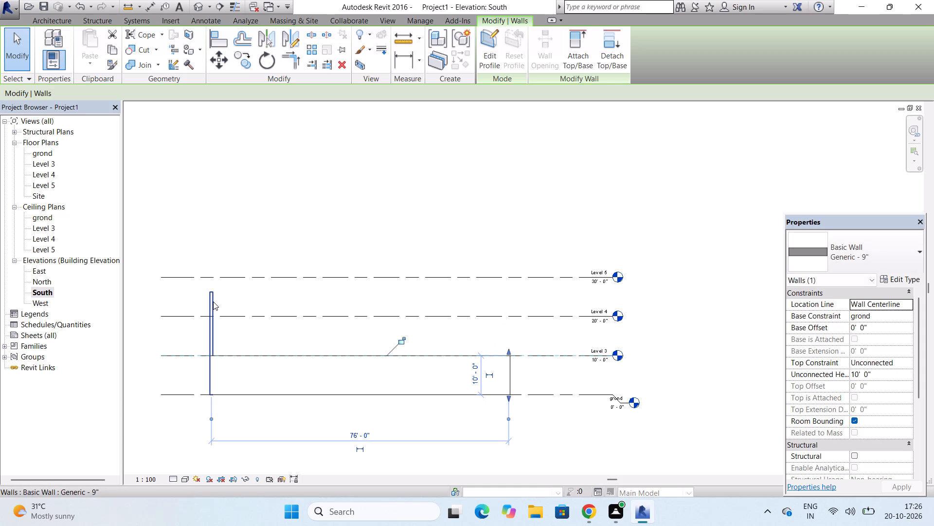
click(213, 301)
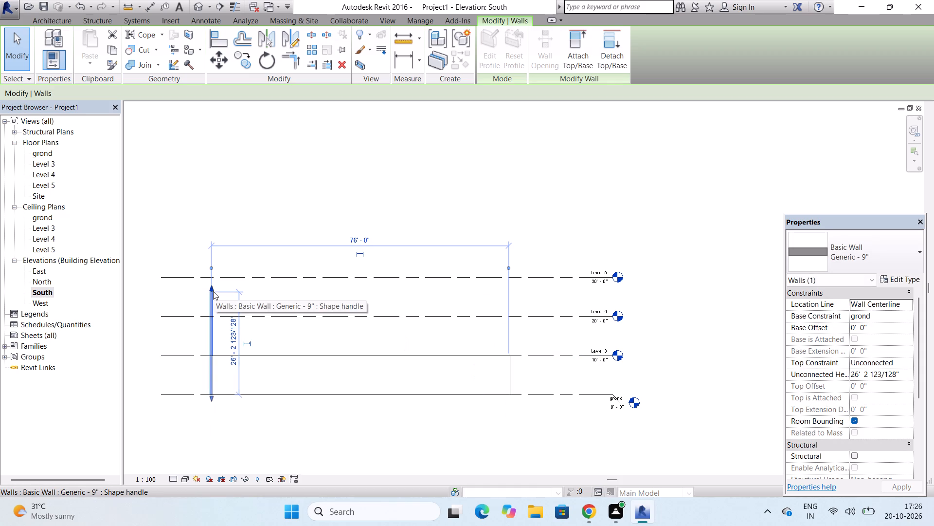
drag(213, 287, 205, 356)
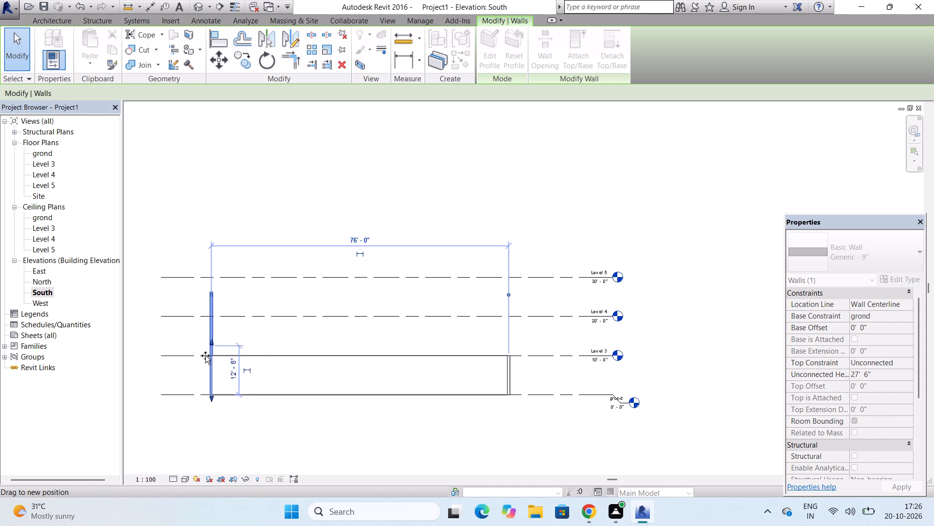
Lower the top of the west Generic - 9" wall to the Level 3 line, for a height of 10' 0".
drag(205, 356, 207, 357)
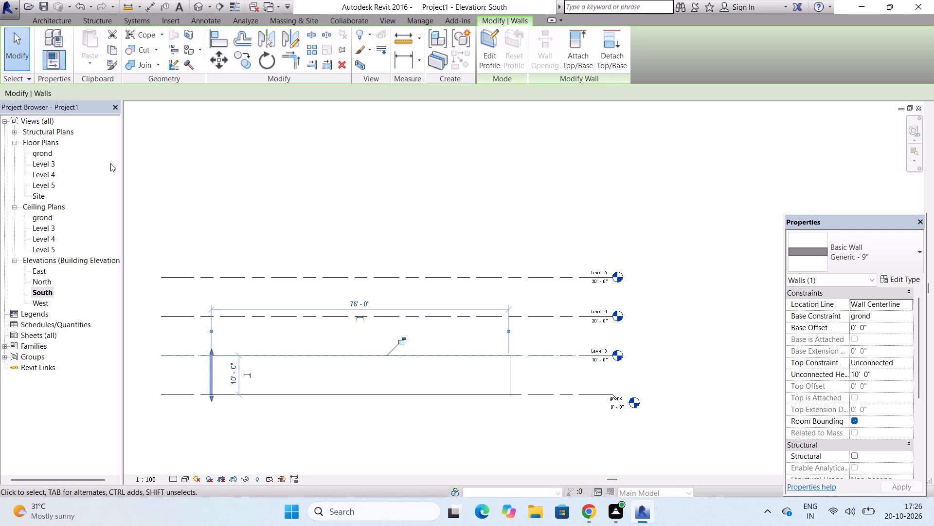
Open the default 3D view to check the four perimeter walls.
click(195, 4)
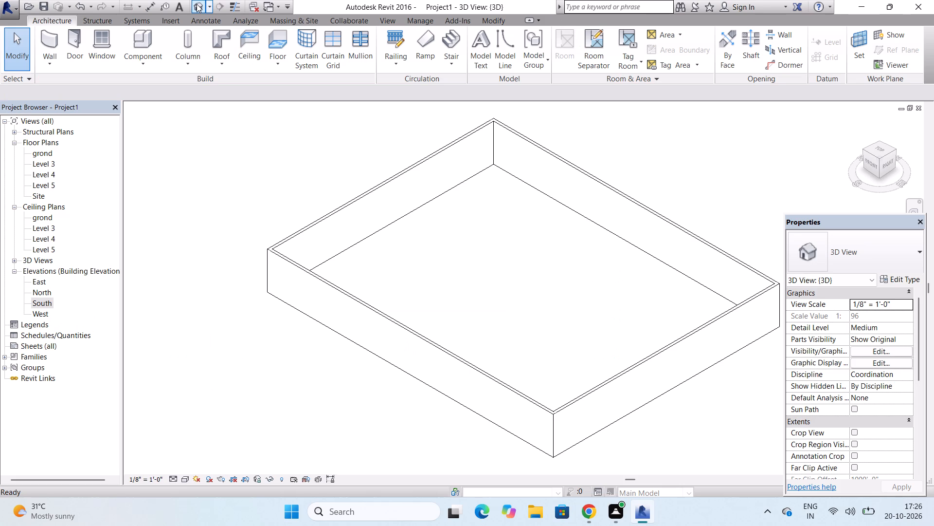
Place an M_Single-Flush 0915 x 2134mm door in the south wall on the grond floor plan, about 33' 6" from the west end.
double_click(38, 150)
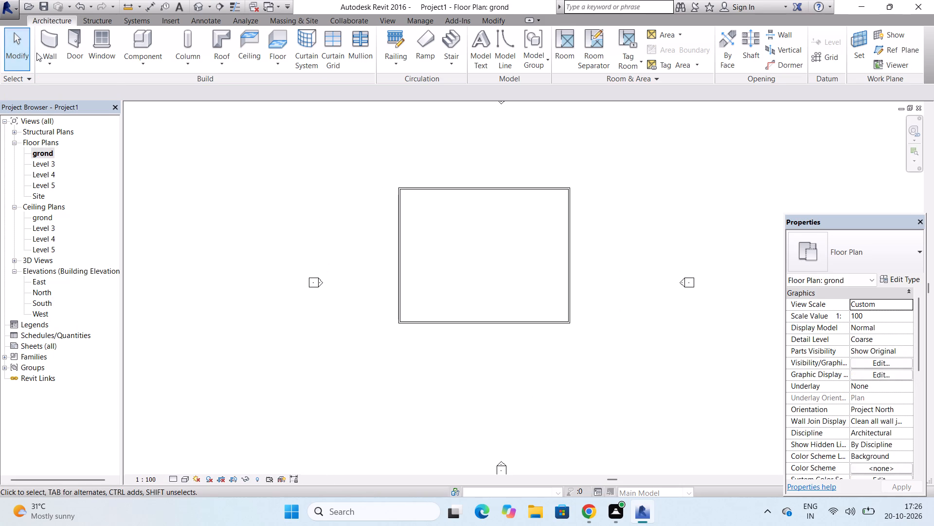
click(74, 35)
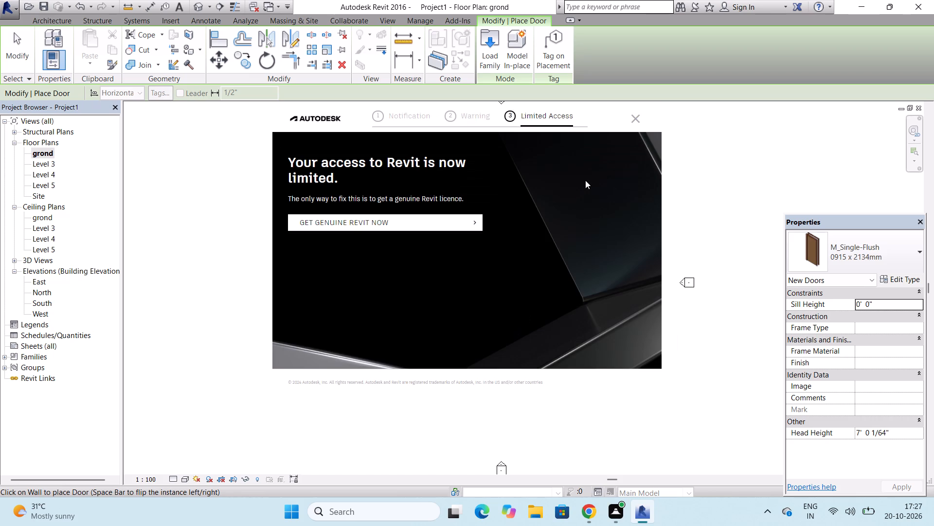
click(638, 120)
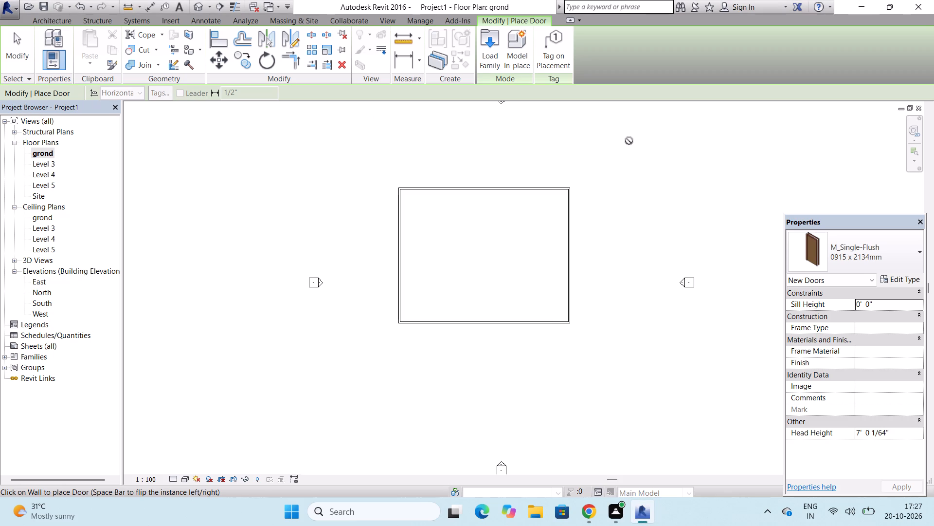
scroll(545, 324, up, 4)
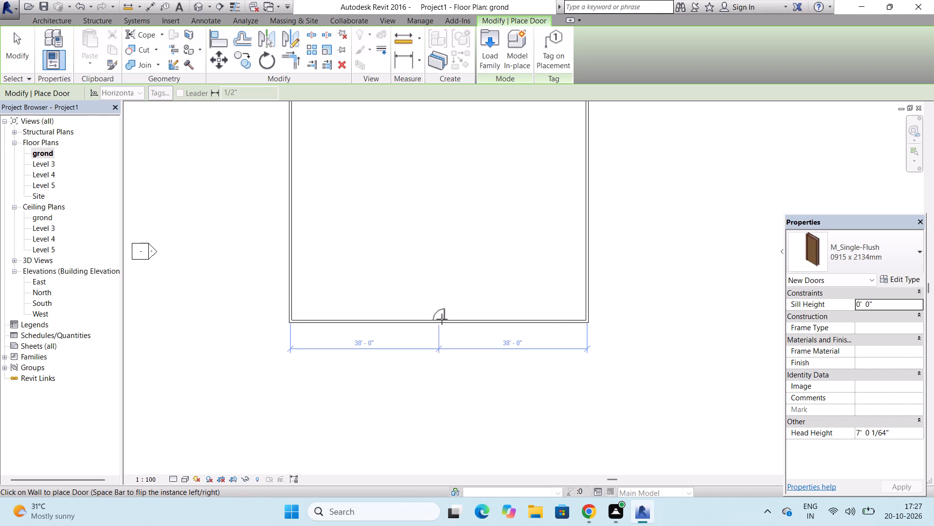
click(422, 318)
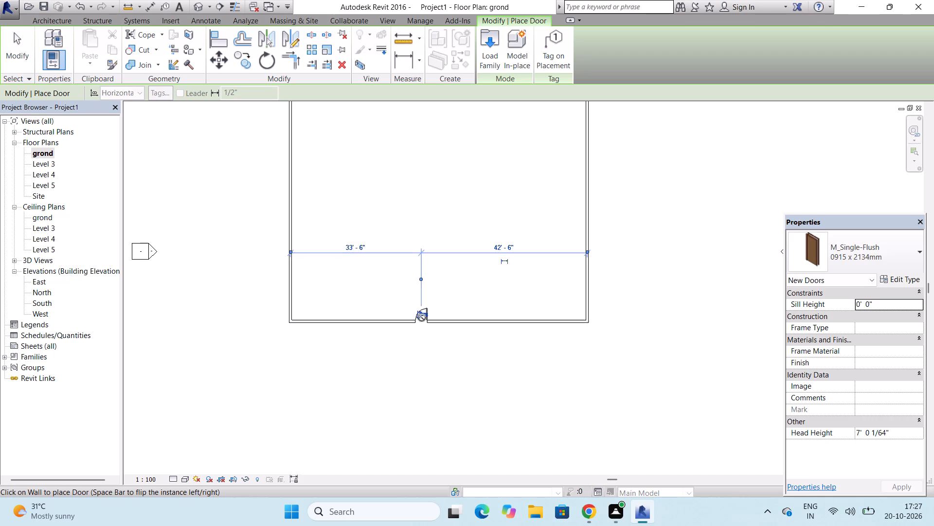
key(Escape)
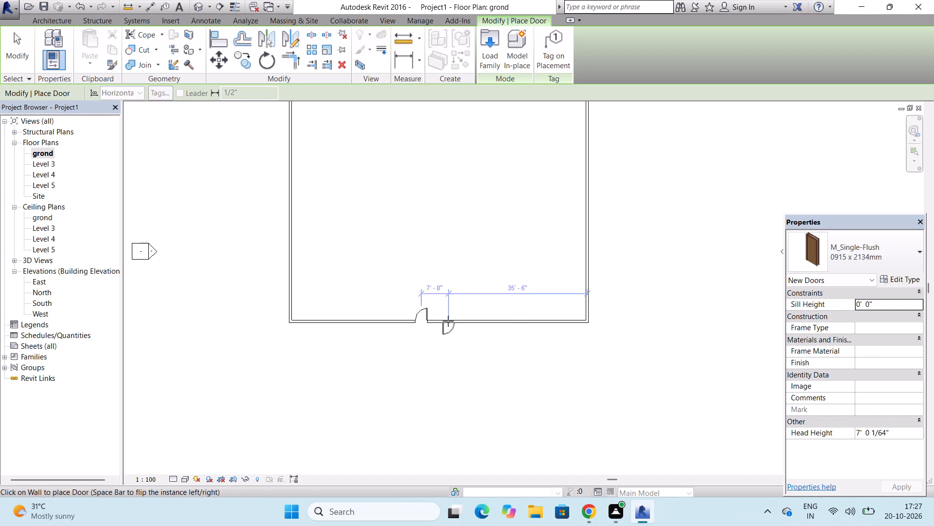
key(Escape)
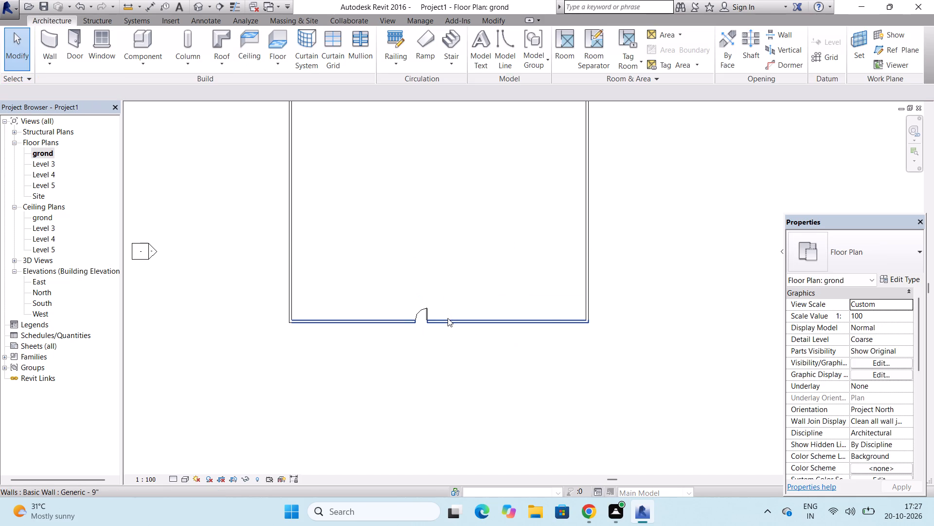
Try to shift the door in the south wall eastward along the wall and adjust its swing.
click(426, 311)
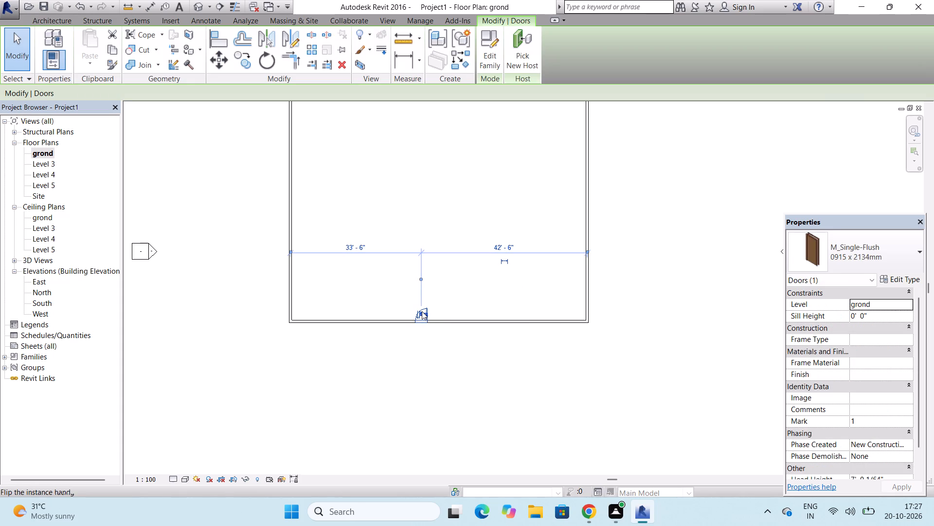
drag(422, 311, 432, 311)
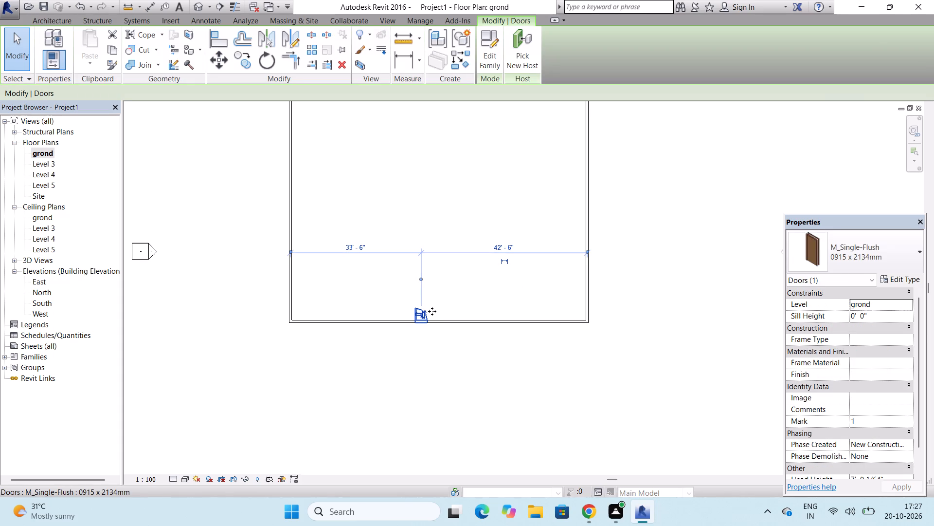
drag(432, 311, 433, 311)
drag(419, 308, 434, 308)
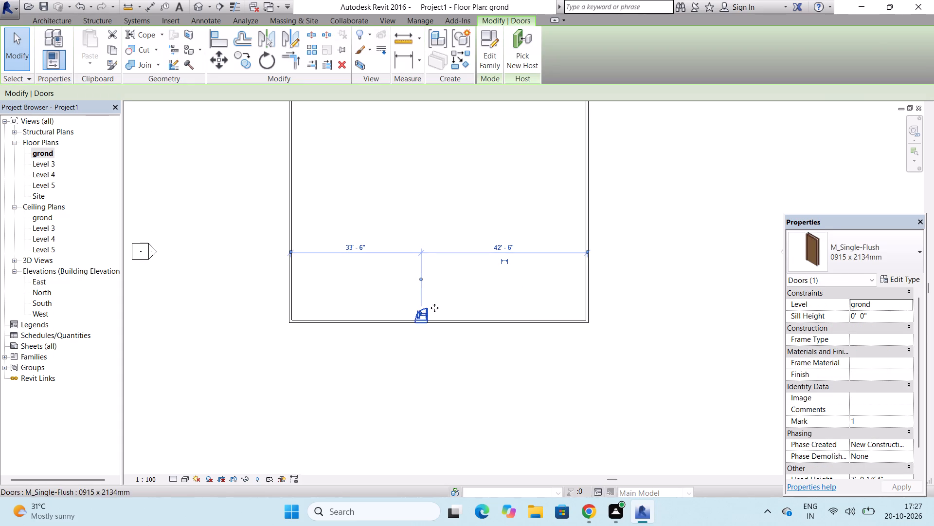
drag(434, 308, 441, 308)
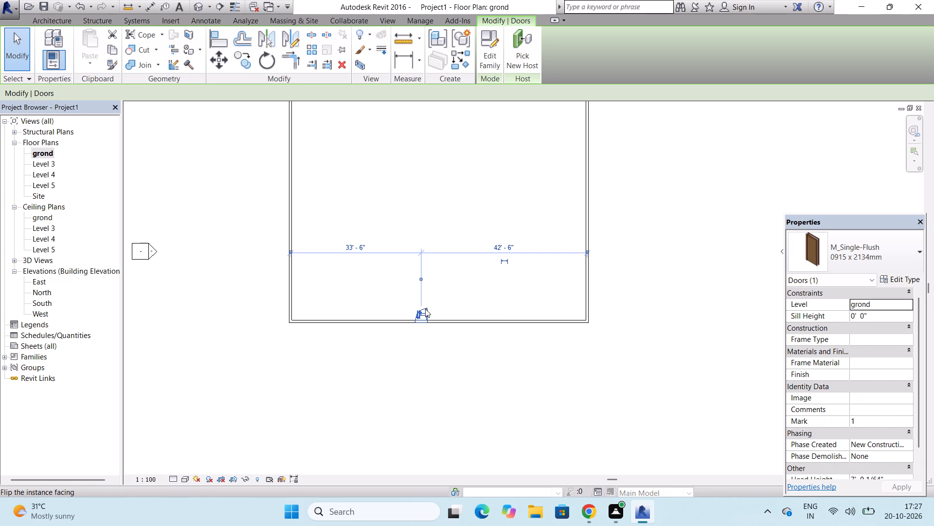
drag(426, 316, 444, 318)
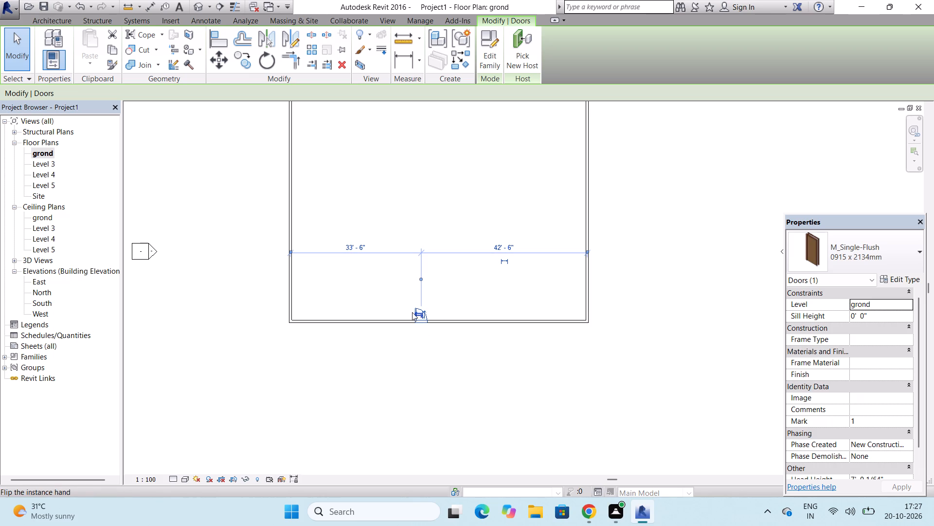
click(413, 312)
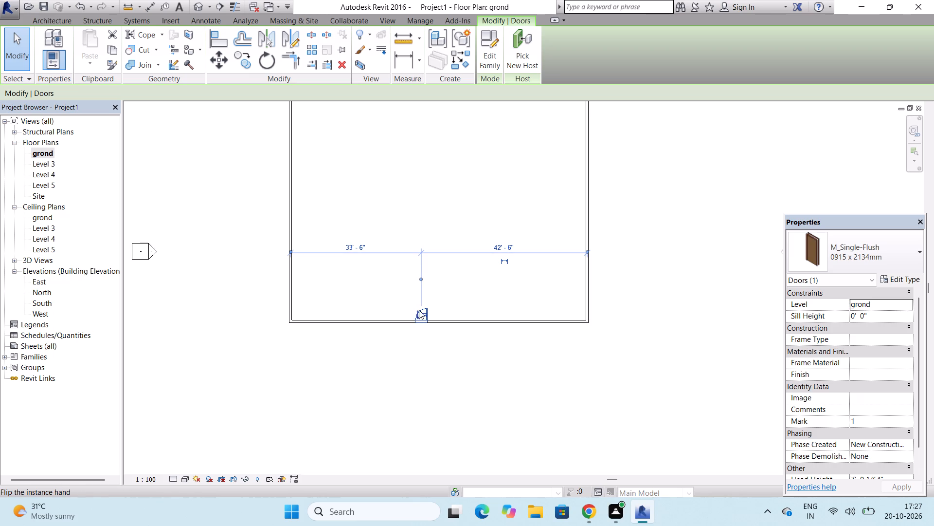
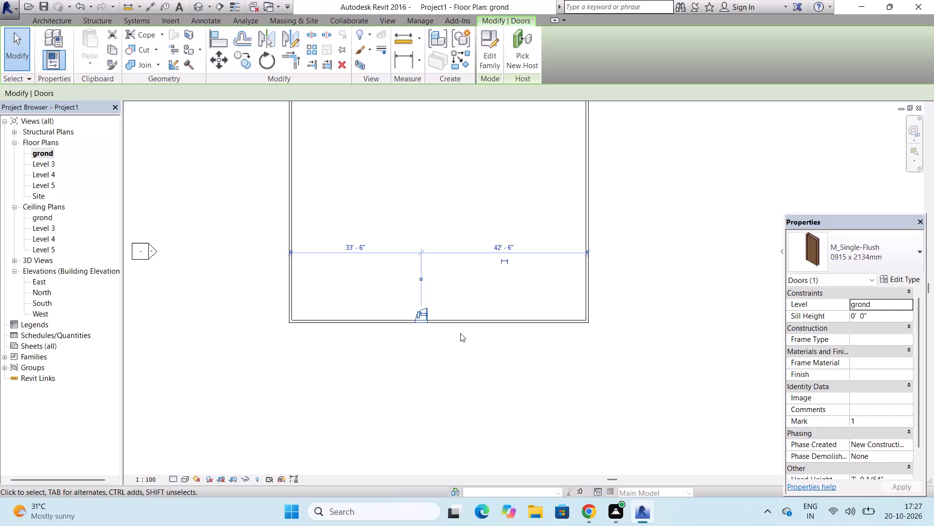
Delete the existing door from the south wall on the grond floor plan.
scroll(431, 302, up, 5)
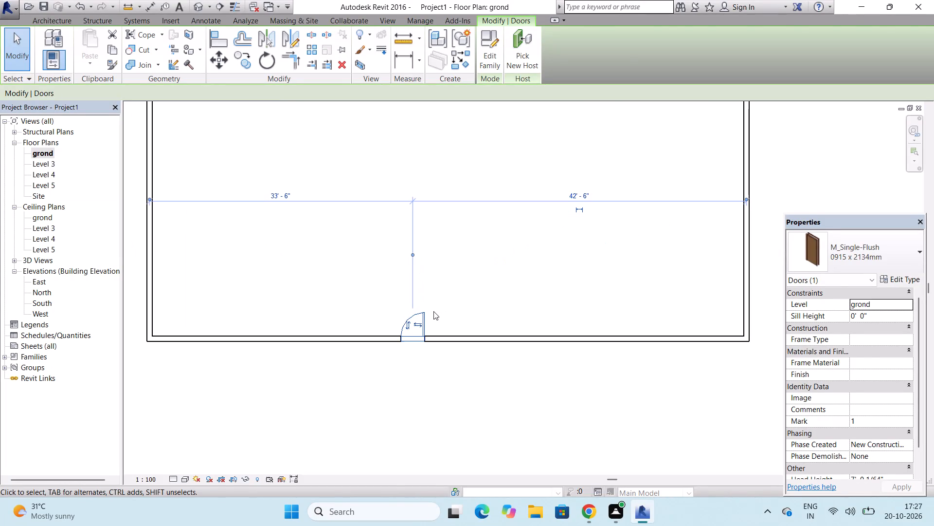
key(Delete)
key(BackSpace)
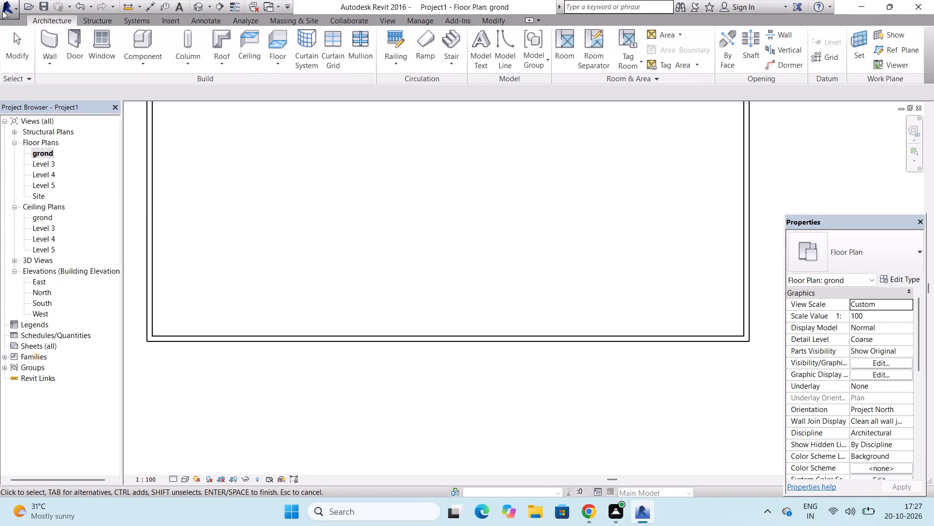
Place an M_Single-Flush 0915 x 2134mm door in the south wall, about 38' 0" from each end.
click(65, 34)
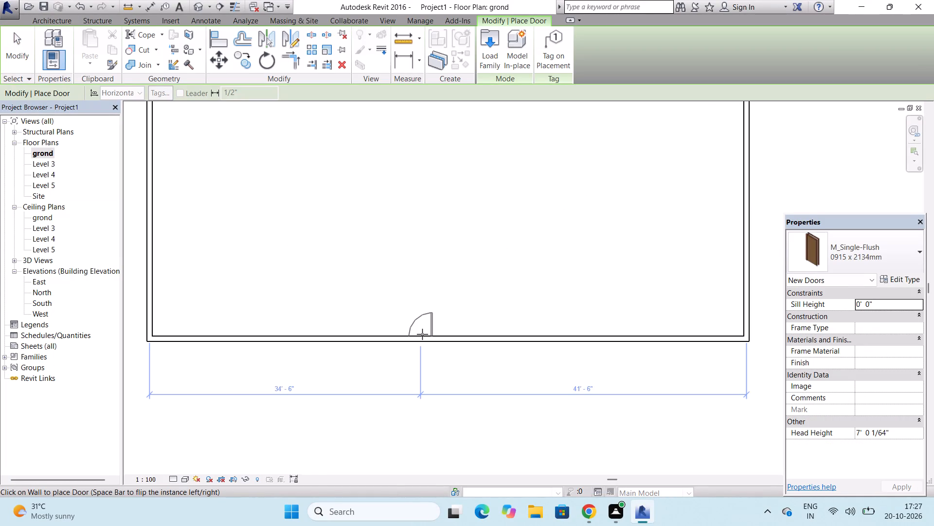
click(453, 336)
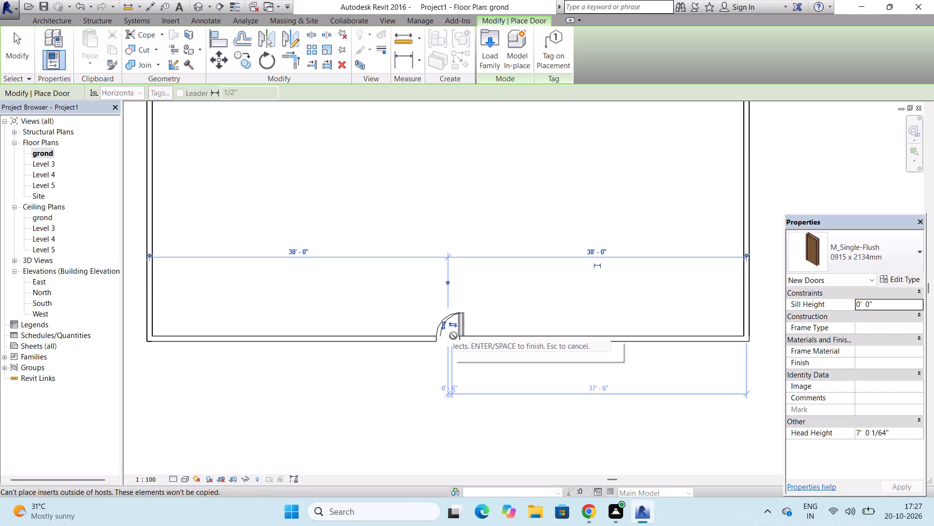
key(Escape)
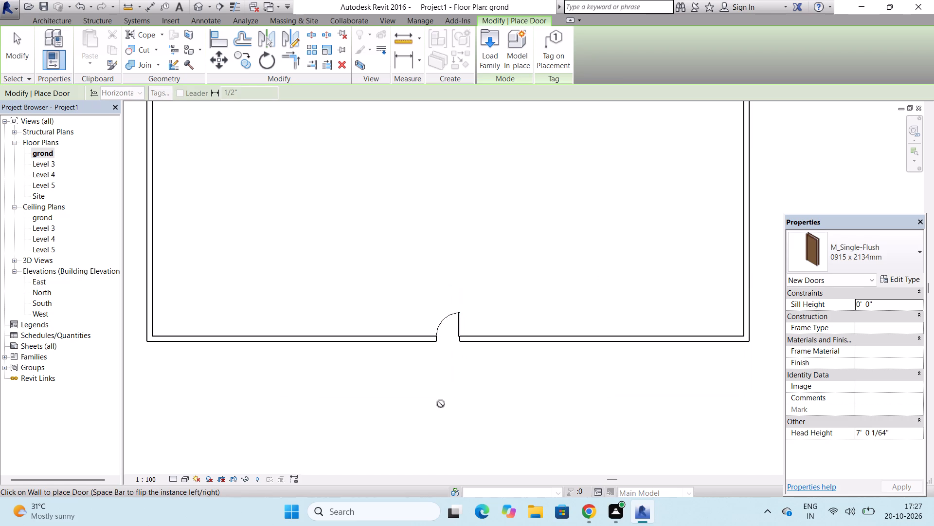
key(Escape)
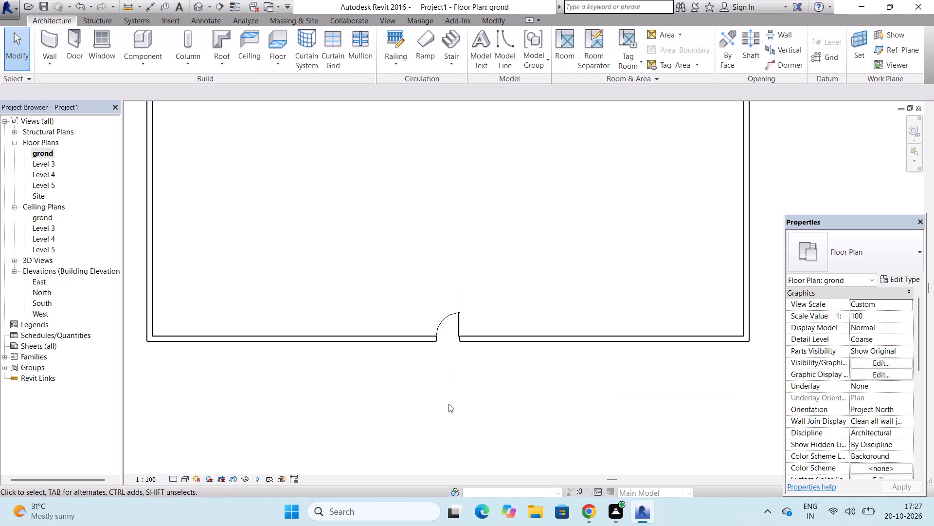
Move the east Generic - 9" wall westward to about 4' 0" east of the south wall's door.
click(747, 254)
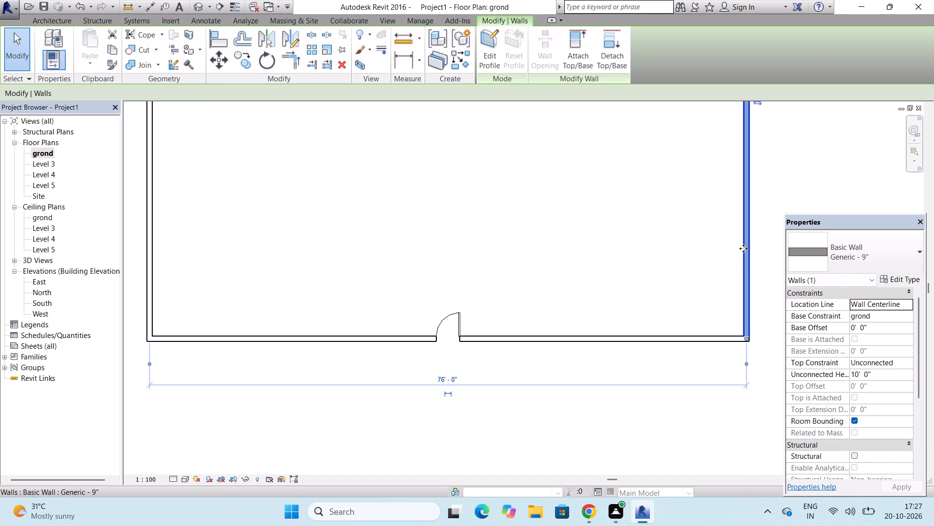
drag(743, 248, 525, 286)
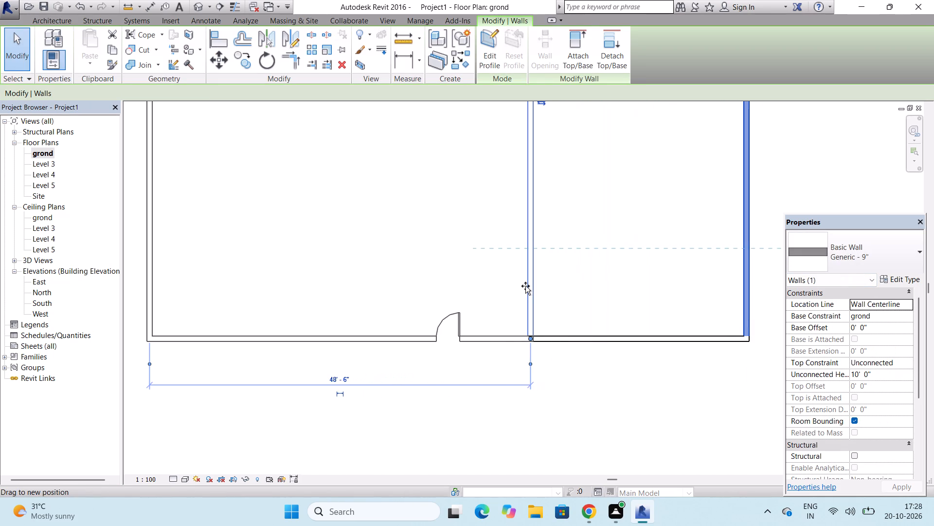
drag(525, 286, 465, 287)
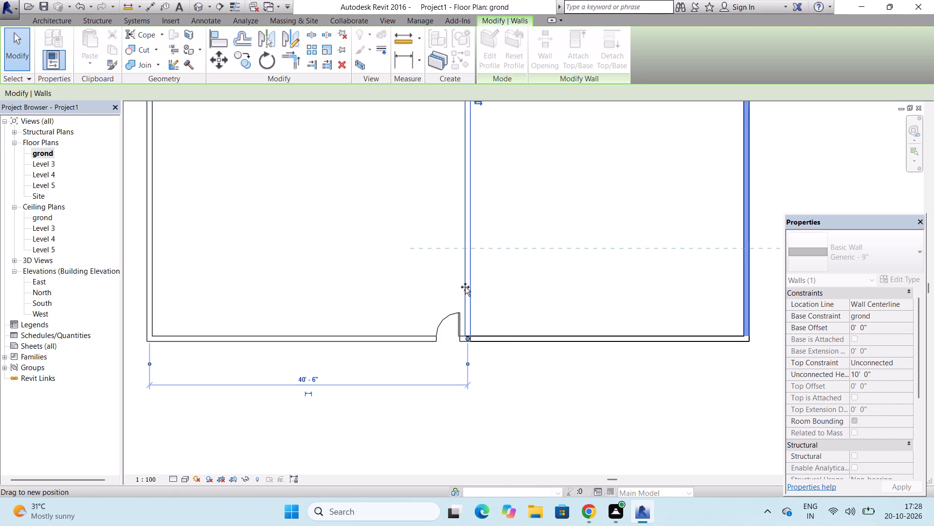
drag(465, 287, 476, 288)
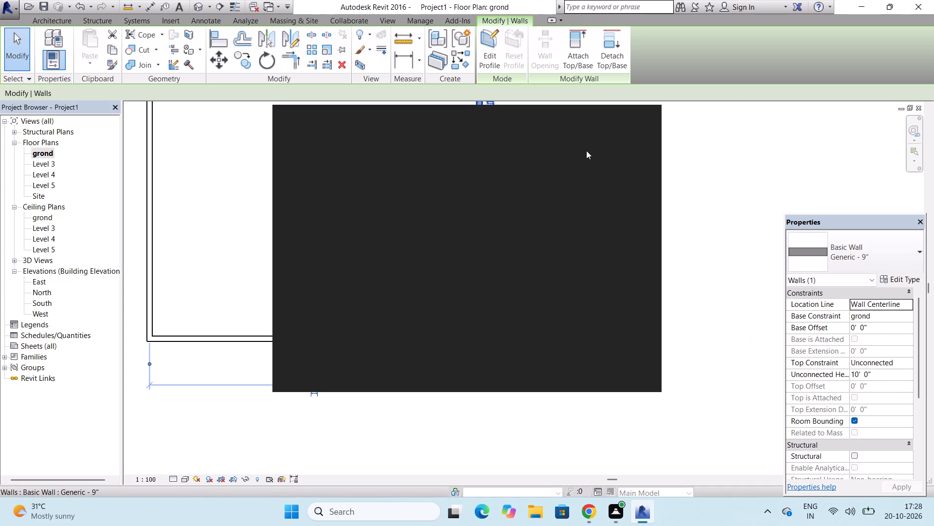
click(727, 152)
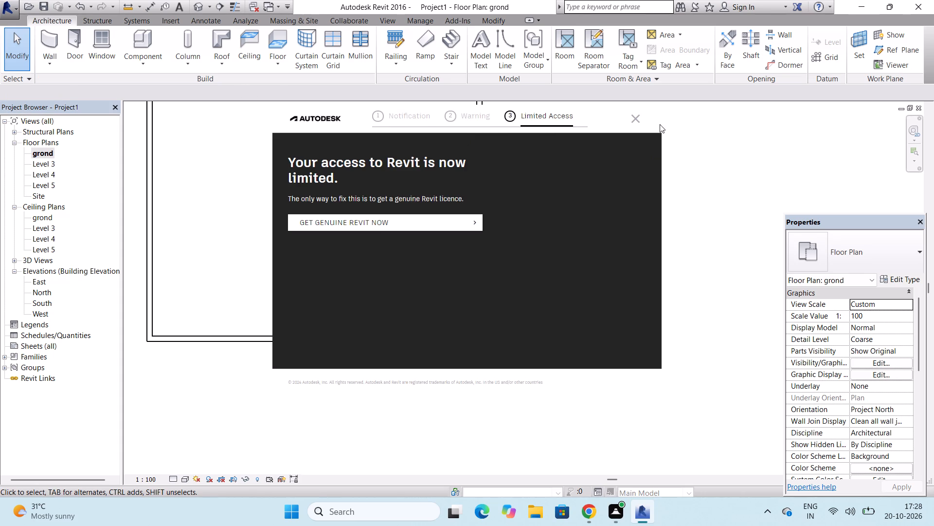
click(636, 115)
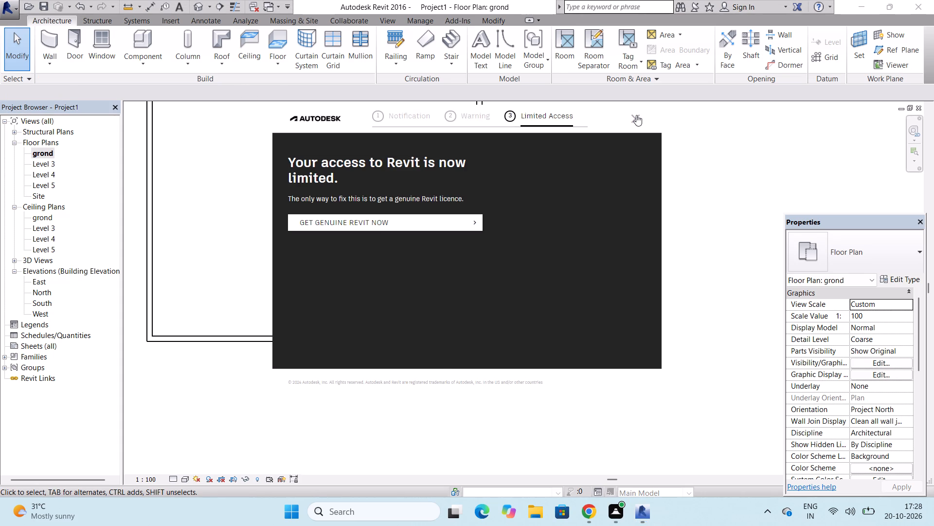
Move the north Generic - 9" wall southward to about 23' 0" from the south wall.
scroll(455, 330, down, 4)
scroll(474, 434, down, 2)
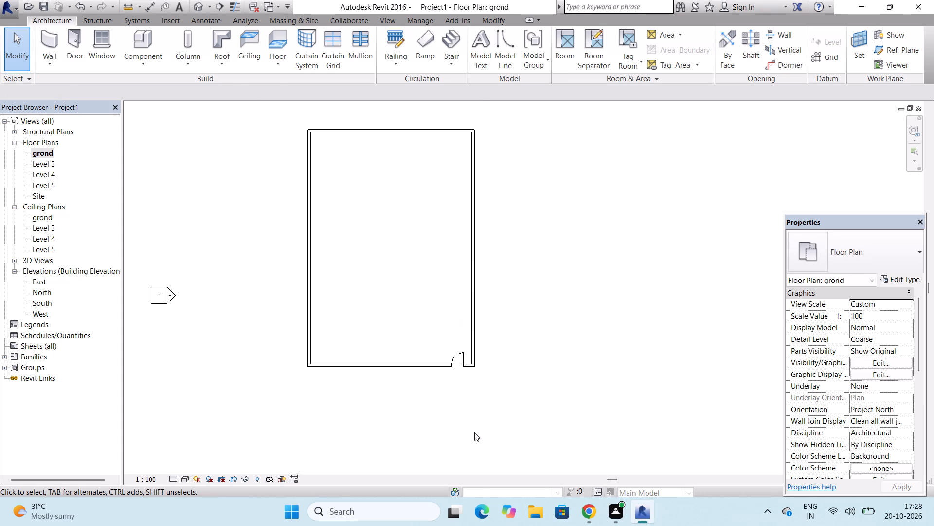
click(439, 174)
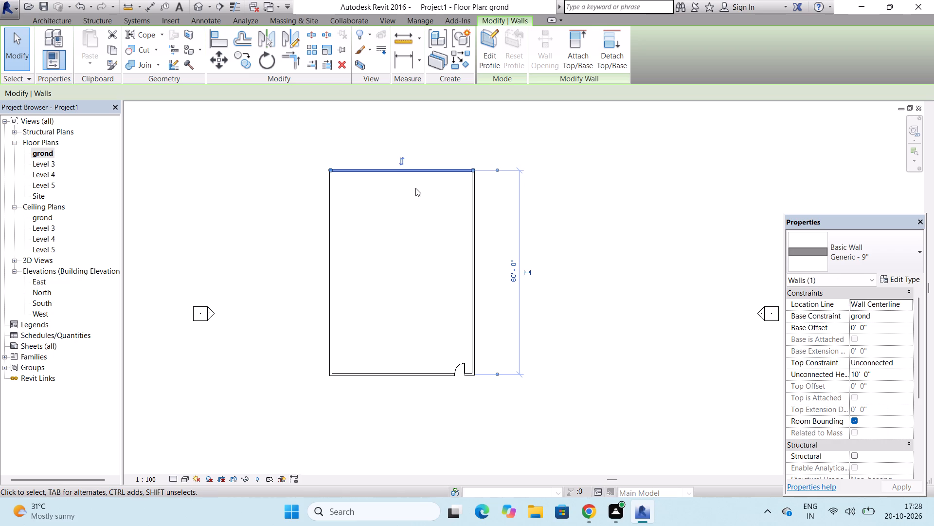
drag(419, 172, 386, 281)
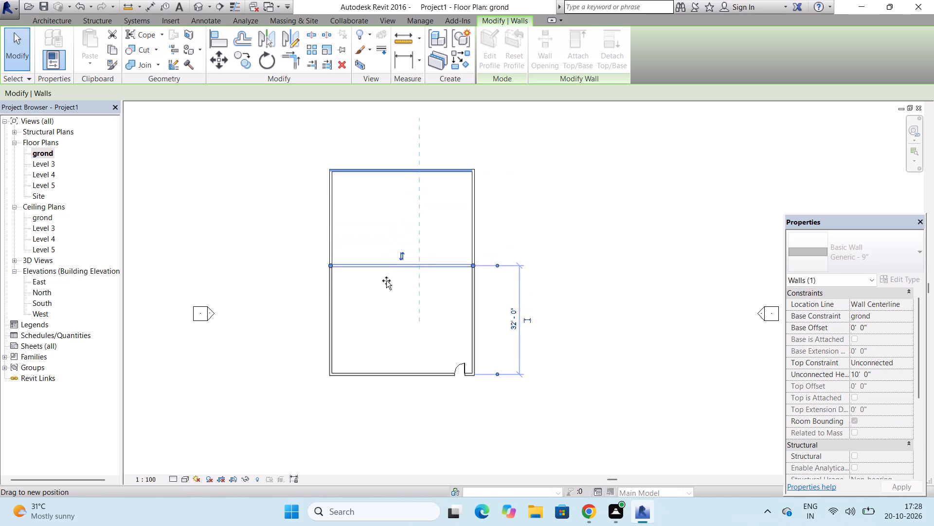
drag(386, 281, 383, 299)
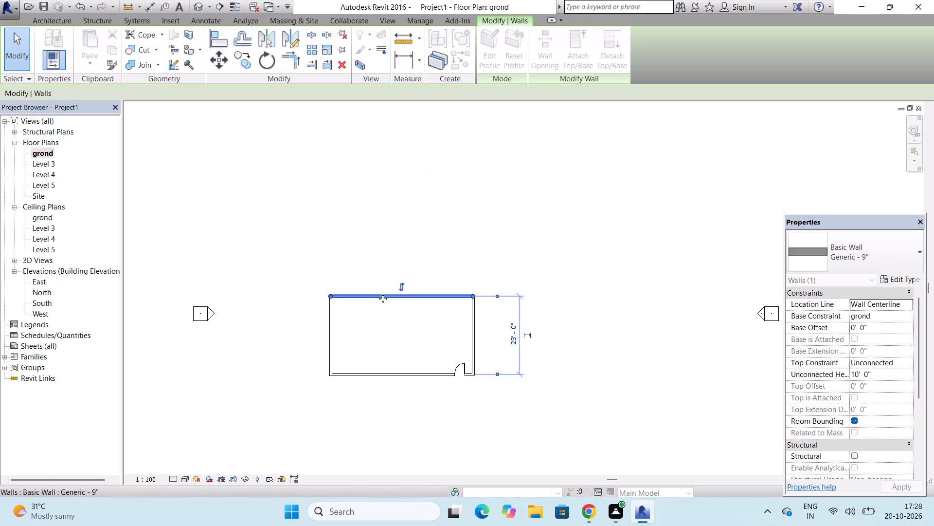
key(Escape)
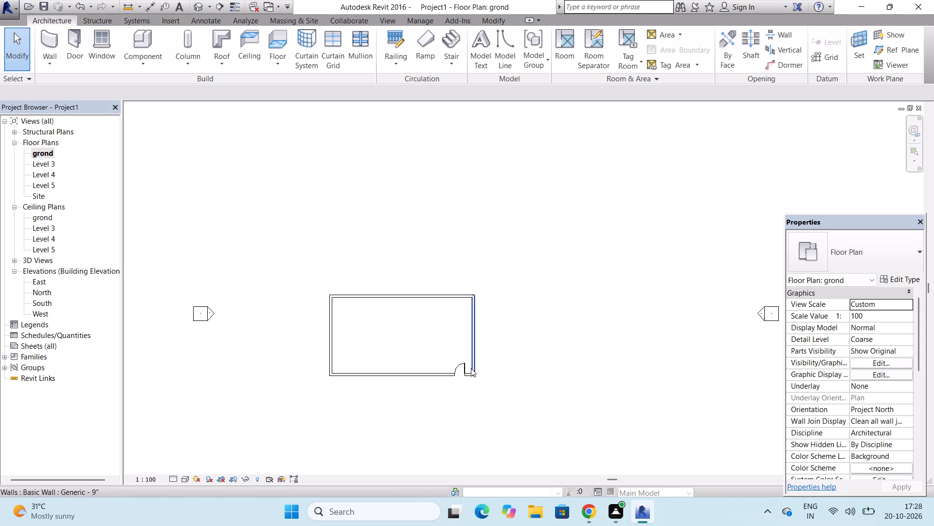
Load the Slider with Trim window family from the US Imperial Windows library folder.
click(110, 34)
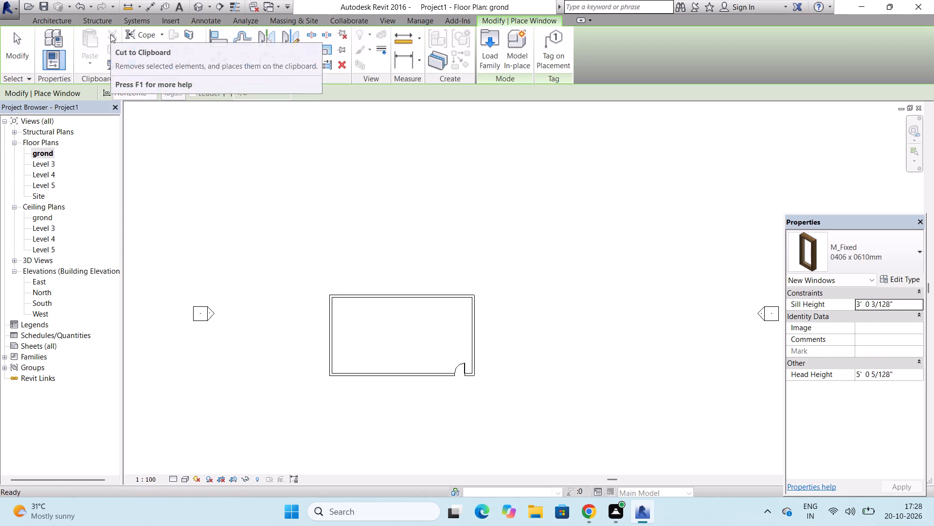
double_click(496, 56)
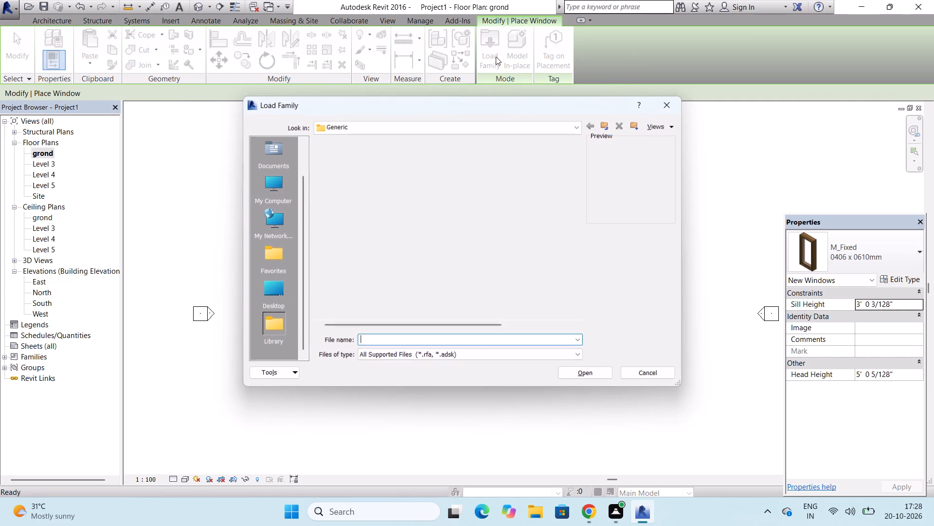
double_click(356, 159)
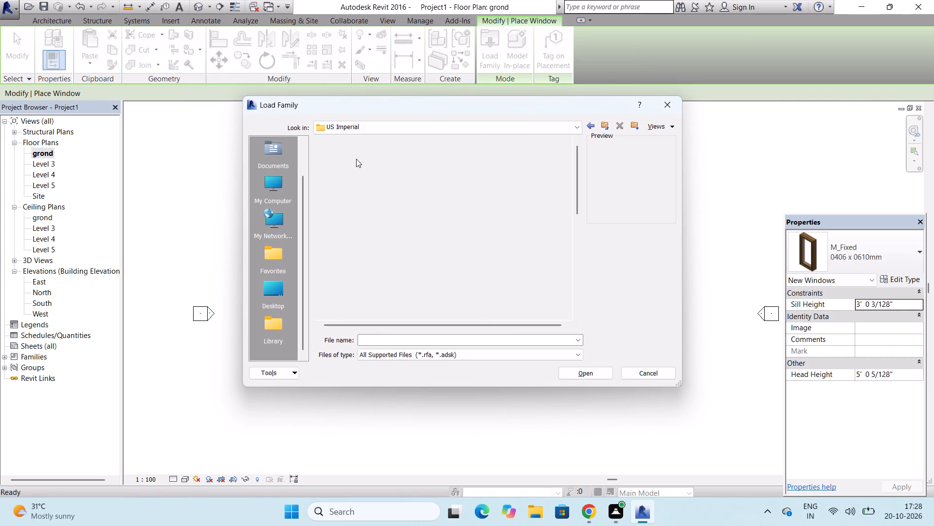
scroll(359, 198, down, 14)
double_click(356, 318)
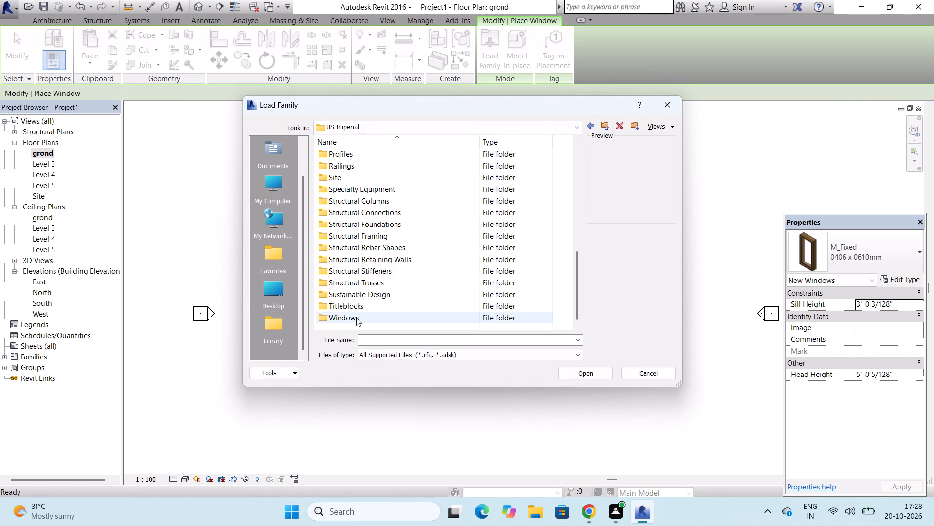
scroll(356, 318, down, 10)
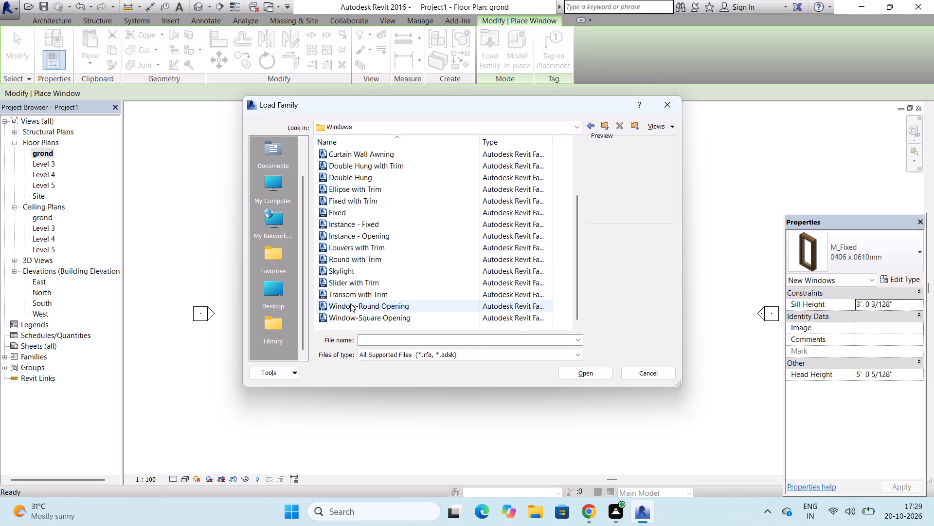
click(350, 303)
click(350, 296)
click(349, 280)
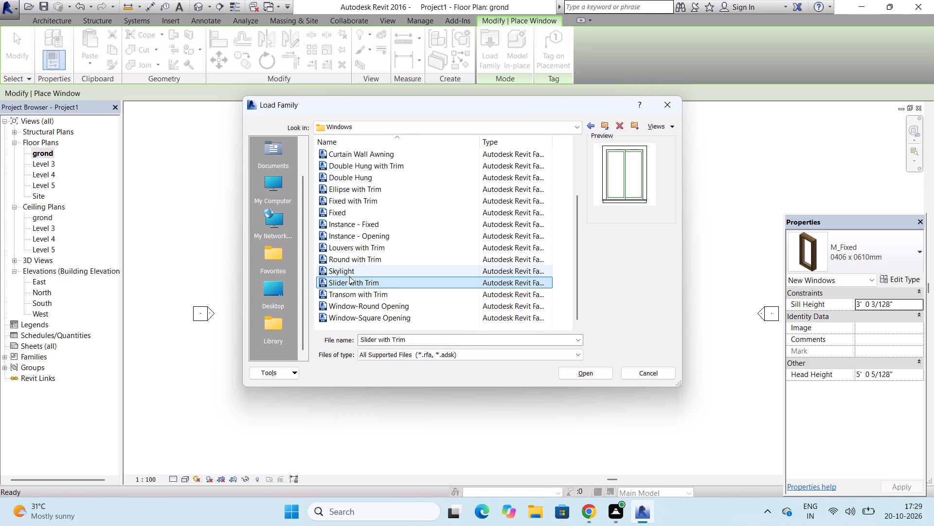
click(597, 372)
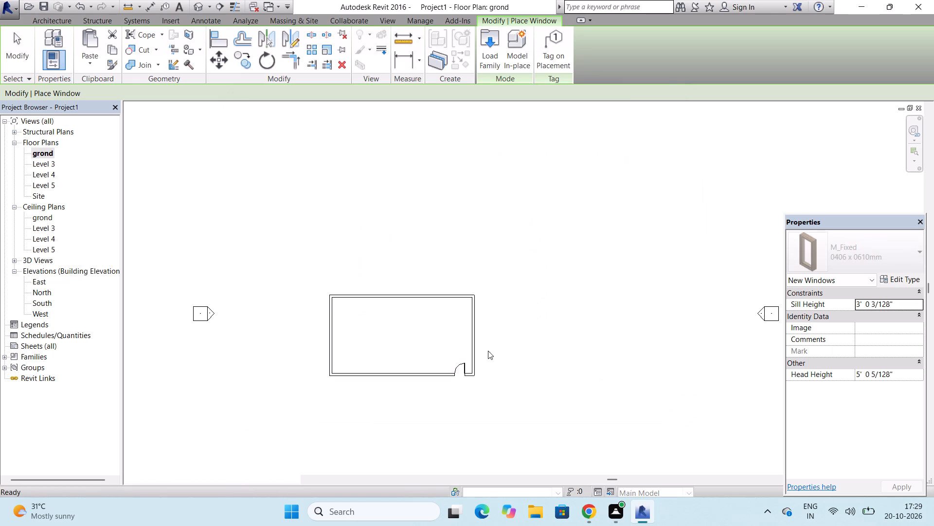
Place a 60" x 48" Slider with Trim window in the south wall, about 5' 0" from its west end.
click(860, 249)
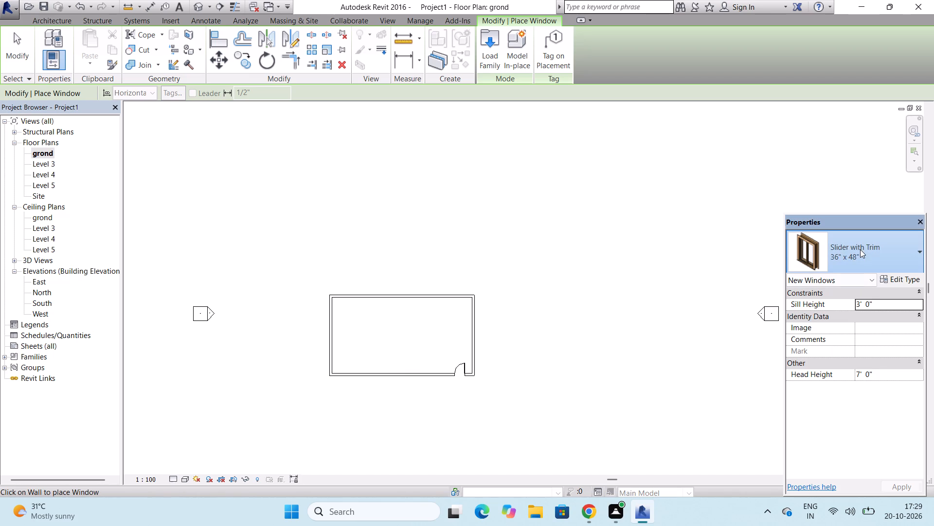
scroll(834, 412, down, 14)
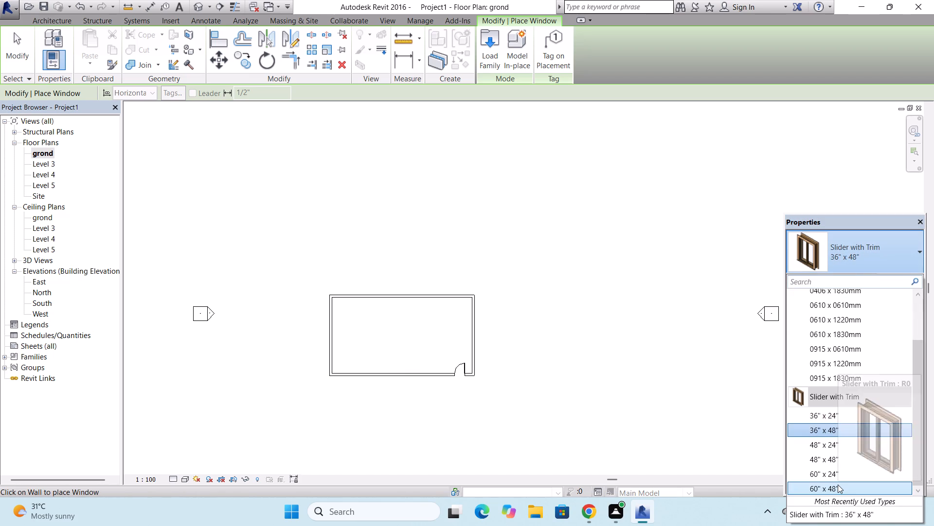
click(838, 485)
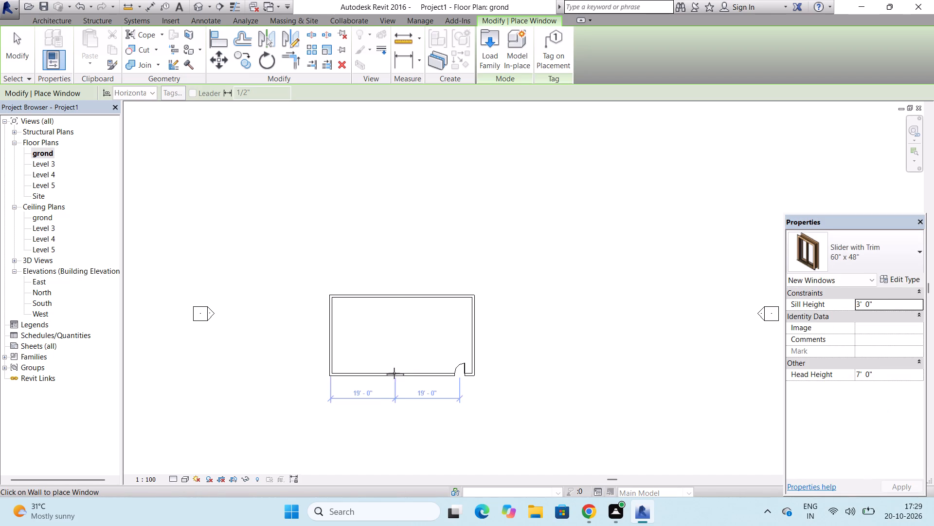
click(347, 375)
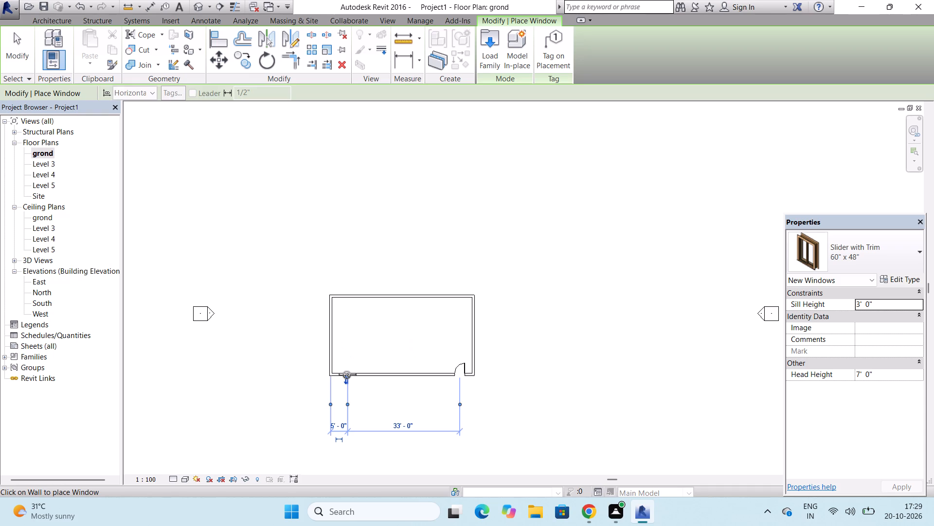
key(Escape)
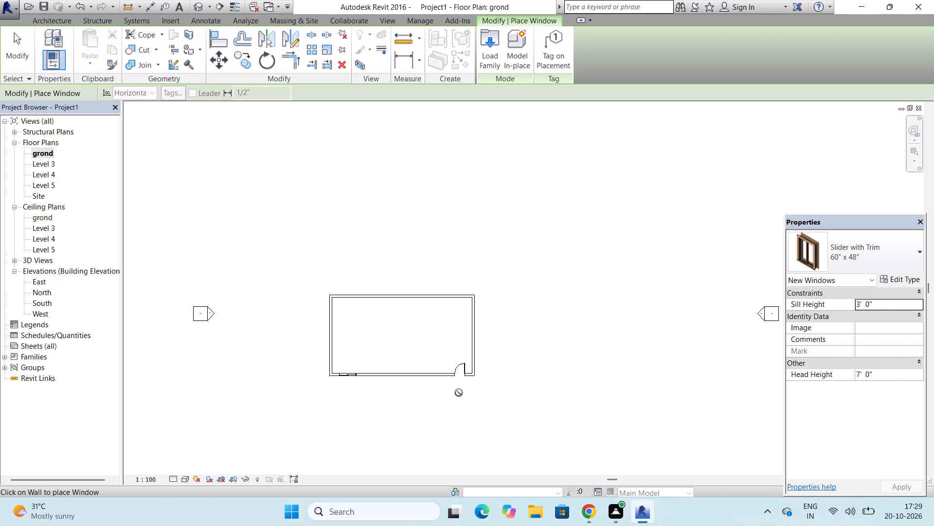
key(Escape)
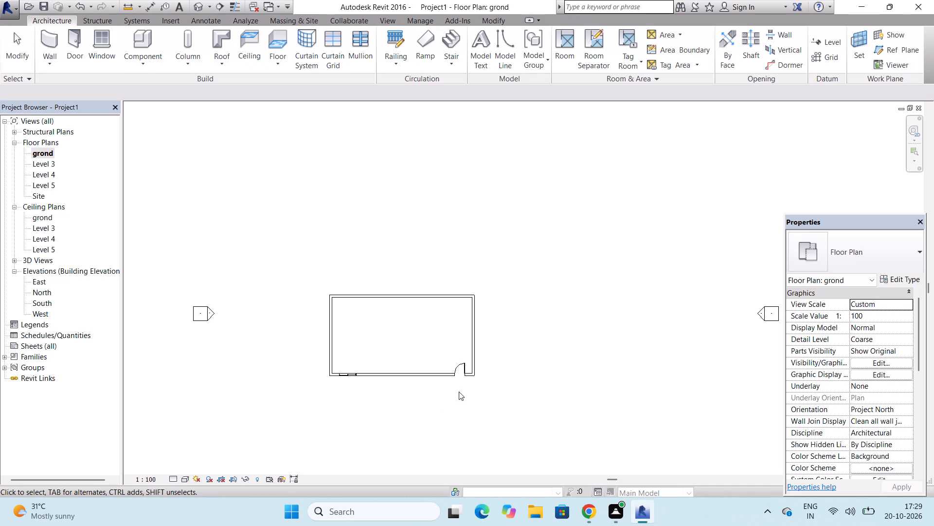
Place another M_Single-Flush 0915 x 2134mm door in the south wall, about 17' 6" from the window and 15' 6" from the existing door.
scroll(457, 367, up, 2)
click(456, 366)
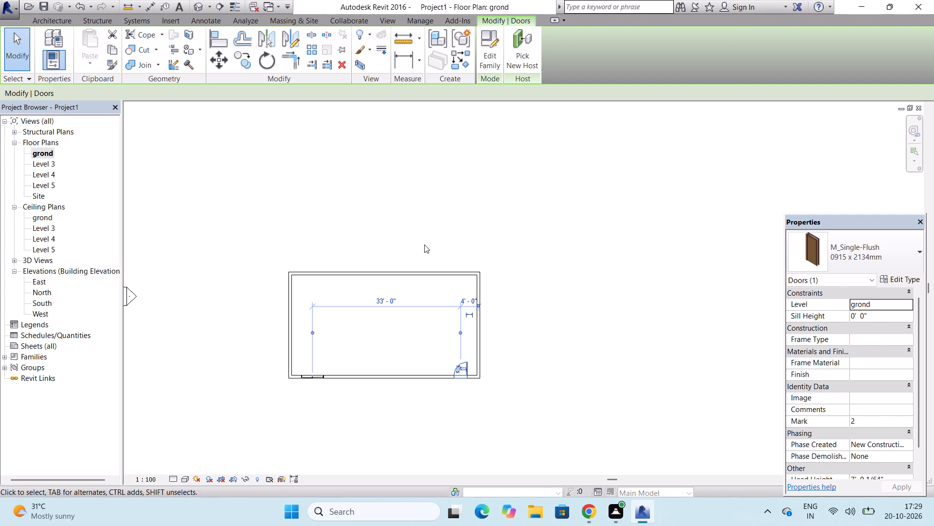
key(Escape)
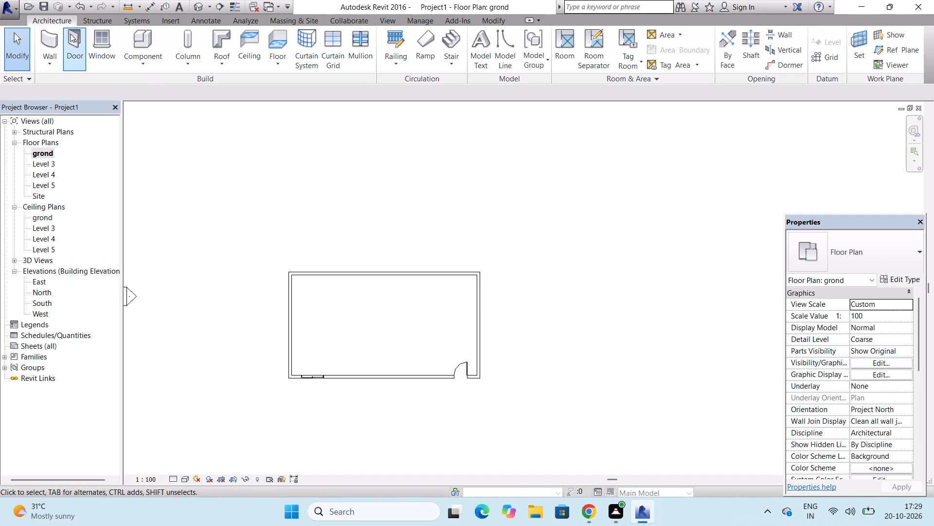
click(70, 34)
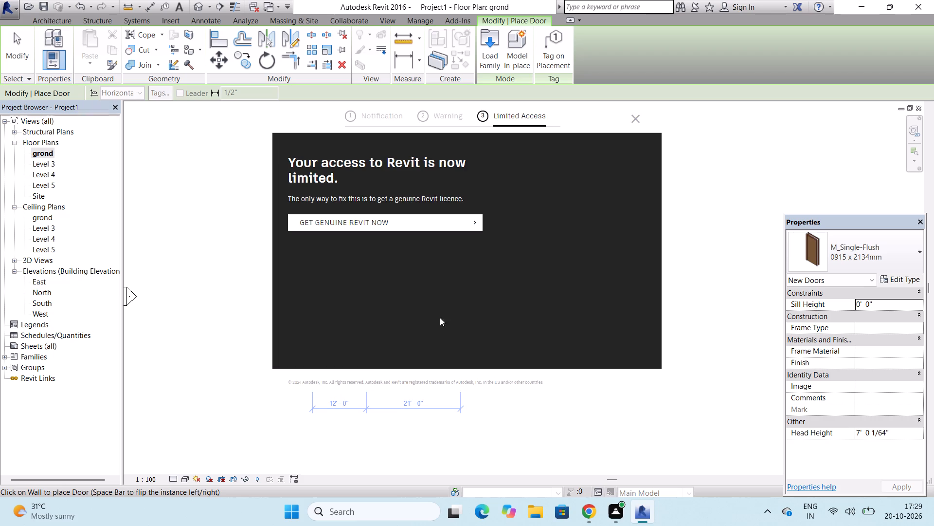
click(632, 122)
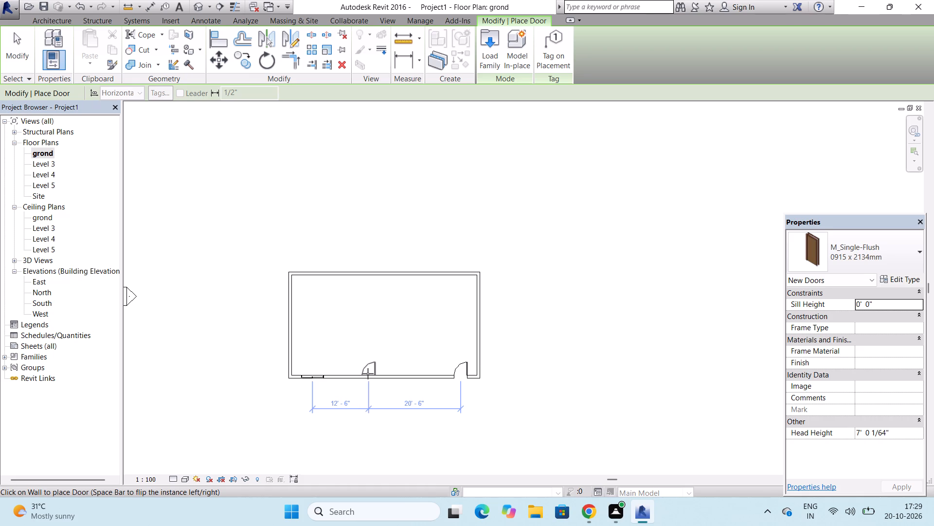
click(392, 376)
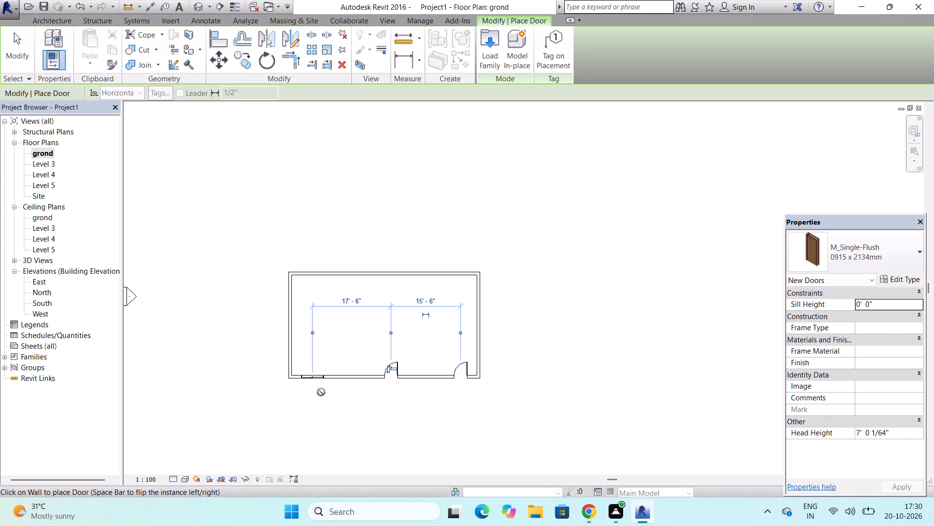
Delete the Slider with Trim window near the west end of the south wall.
key(Escape)
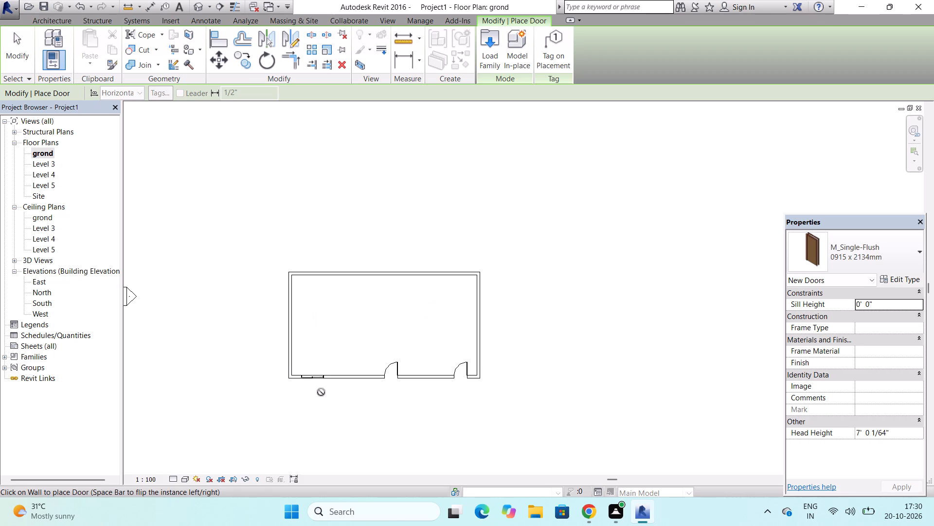
scroll(321, 392, up, 2)
key(Escape)
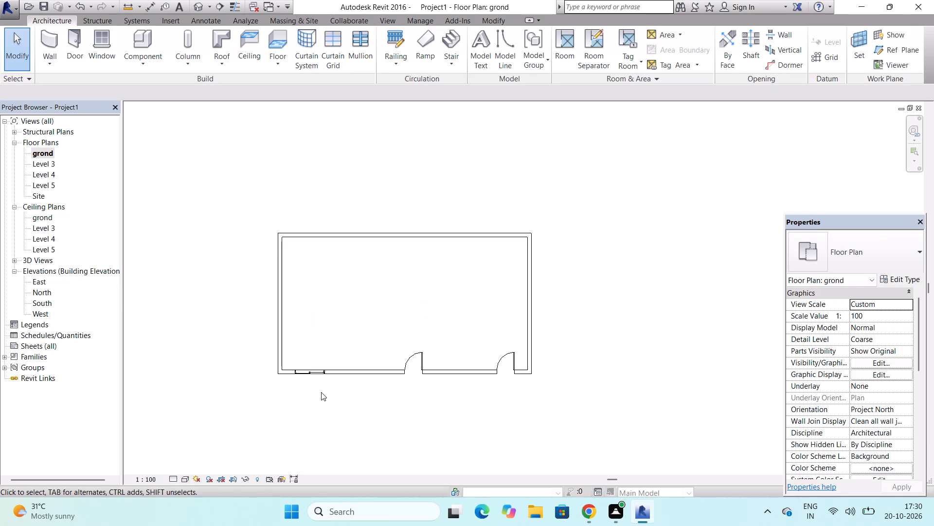
click(305, 371)
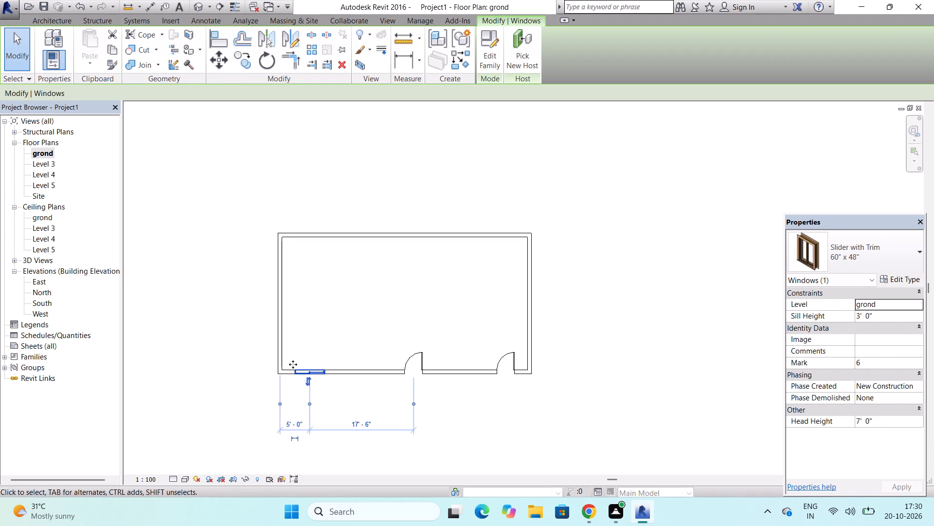
key(Delete)
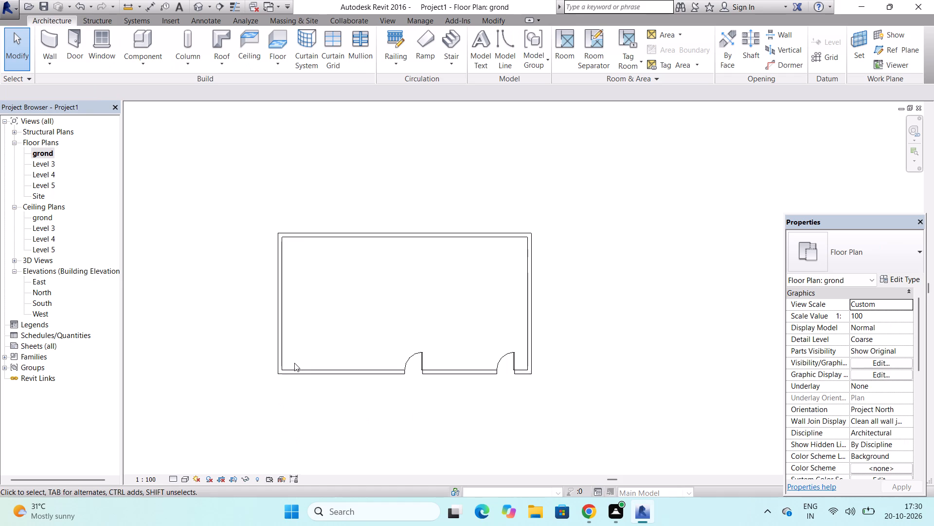
Place a 60" x 48" Slider with Trim window in the south wall, about 9' 0" from the west wall and 13' 6" from the nearest door.
click(106, 58)
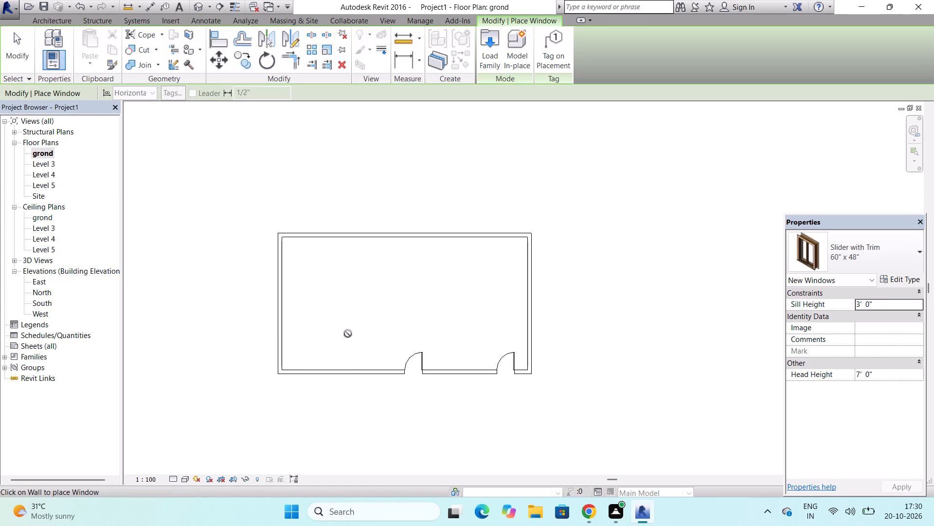
click(334, 376)
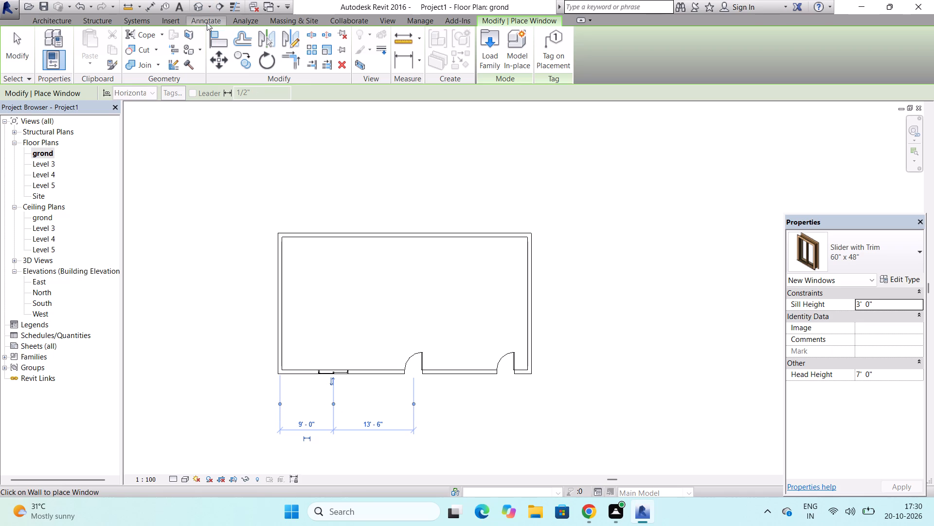
key(Escape)
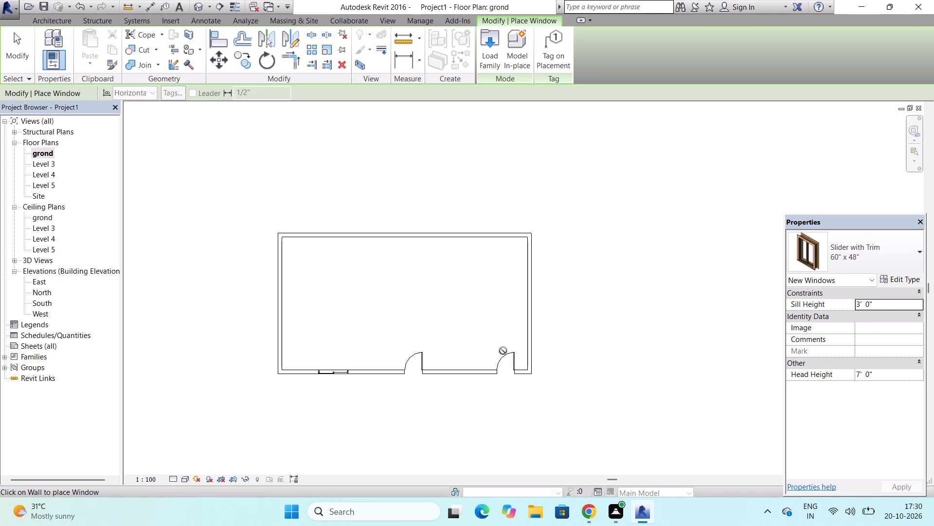
key(Escape)
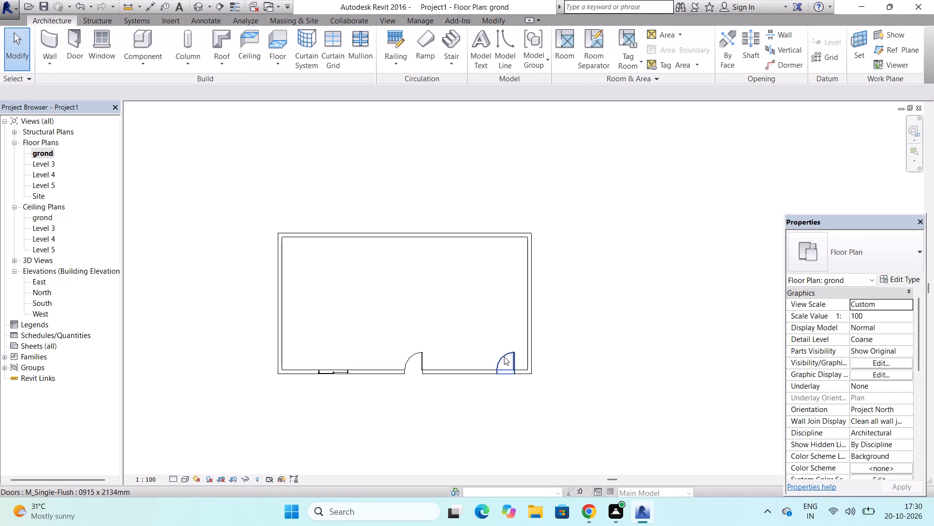
Delete the M_Single-Flush door nearest the east end of the south wall.
click(504, 357)
key(Delete)
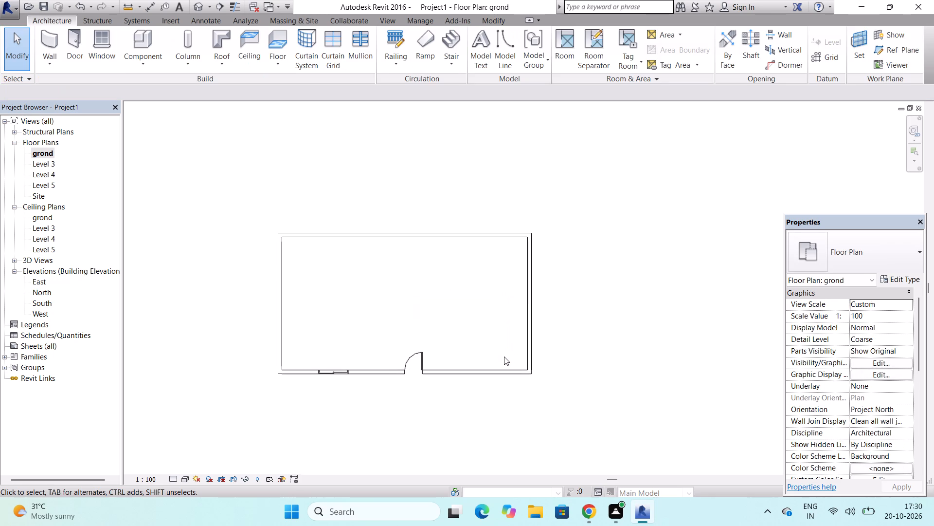
Move the east Generic - 9" wall westward to about 26' 0" from the west wall.
click(531, 345)
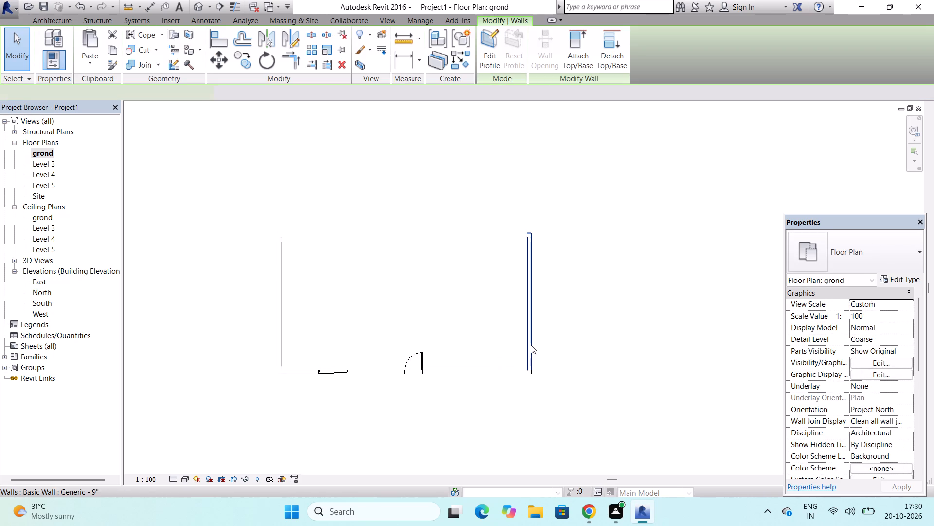
drag(531, 339, 449, 342)
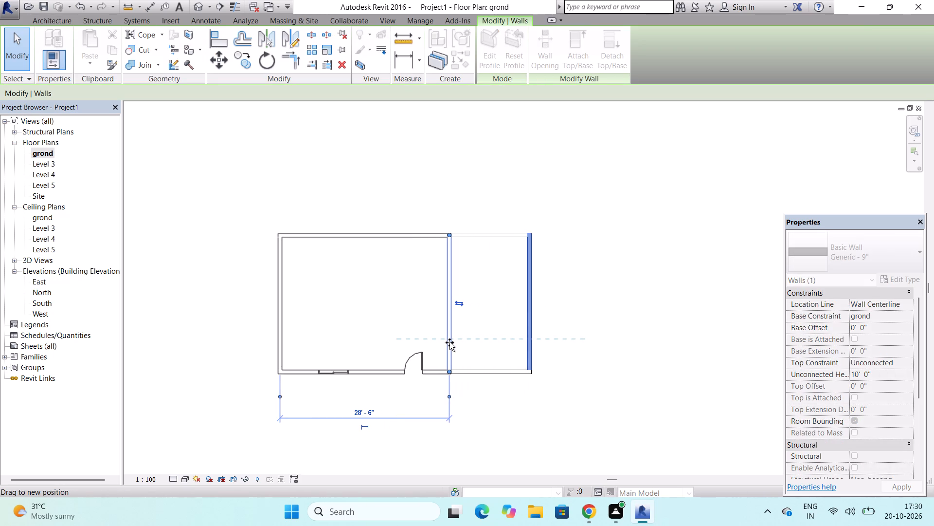
drag(449, 342, 443, 342)
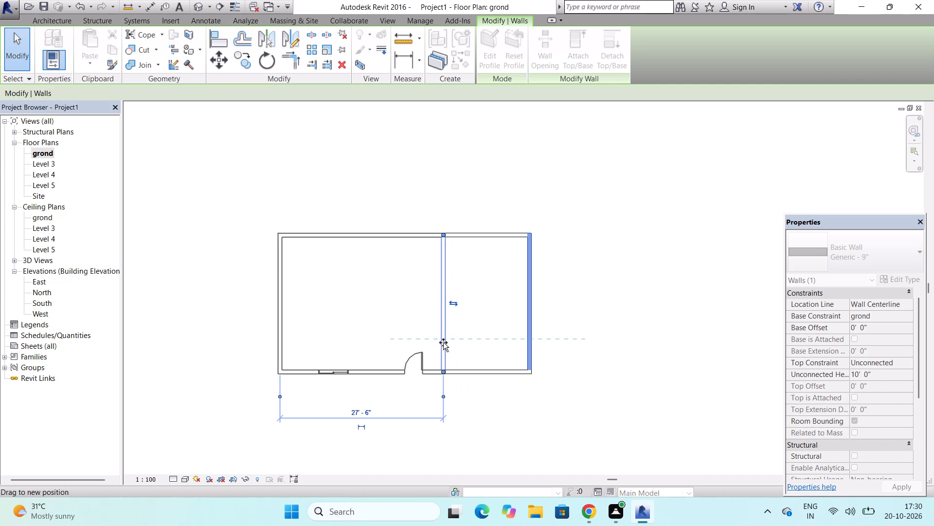
drag(443, 342, 436, 343)
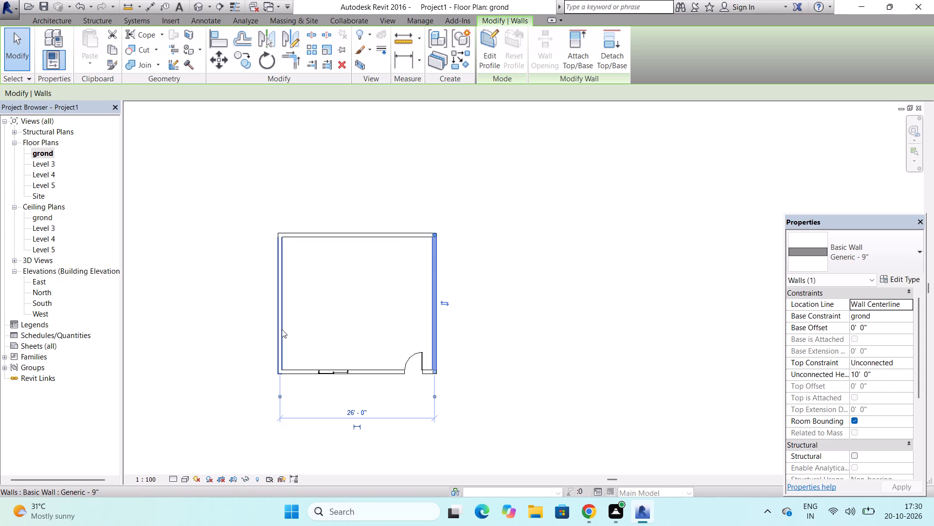
Move the west Generic - 9" wall eastward to about 21' 0" from the east wall.
drag(282, 329, 310, 334)
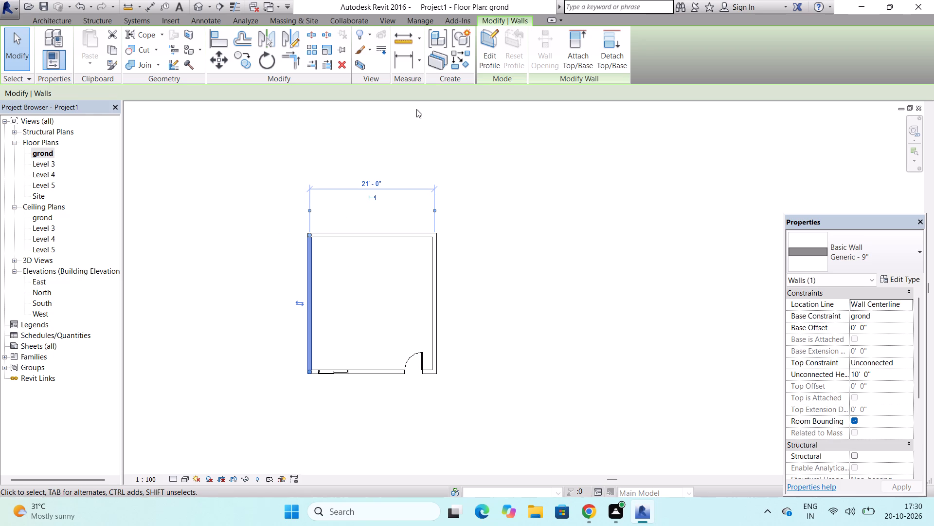
Open the default 3D view to inspect the building, dismissing the licence notice.
click(194, 8)
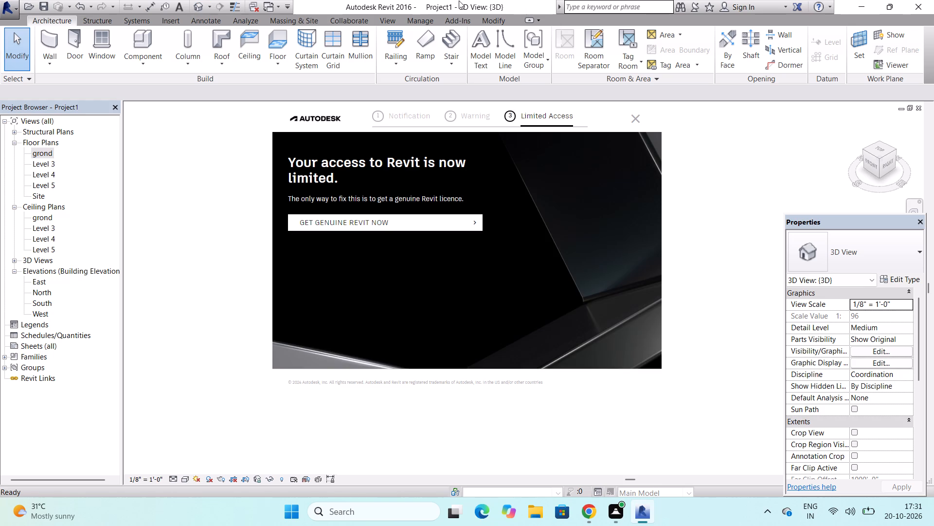
click(638, 124)
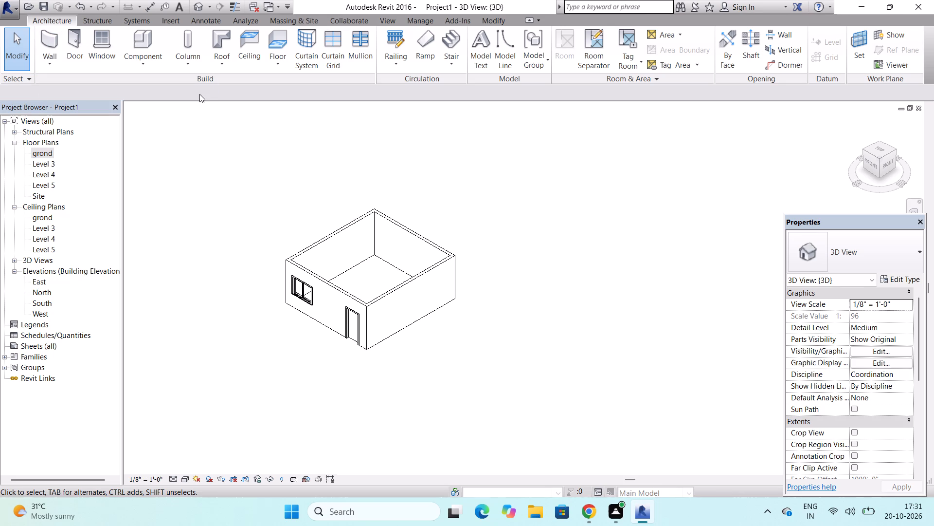
In the grond floor plan, start an architectural floor and sketch a rectangular boundary about 36' 2" long around the building, with its east edge along the east wall.
double_click(41, 149)
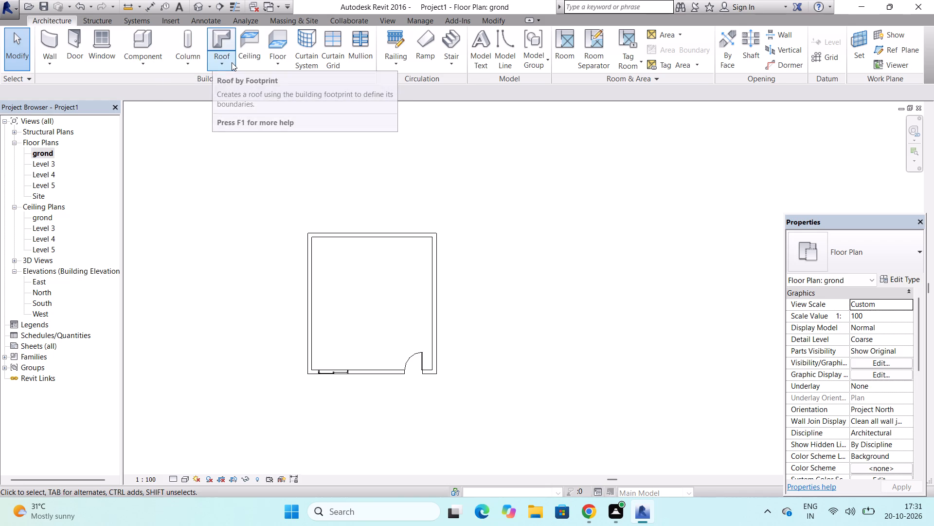
click(269, 66)
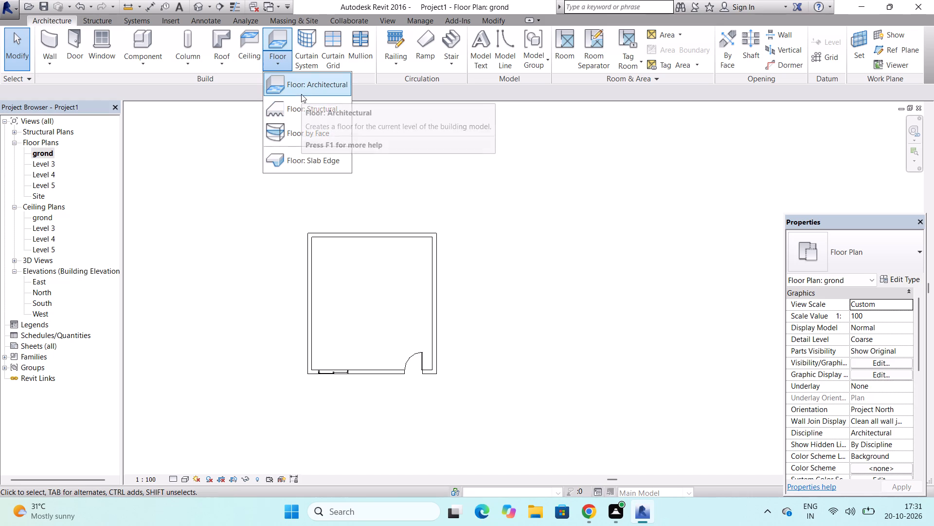
click(301, 88)
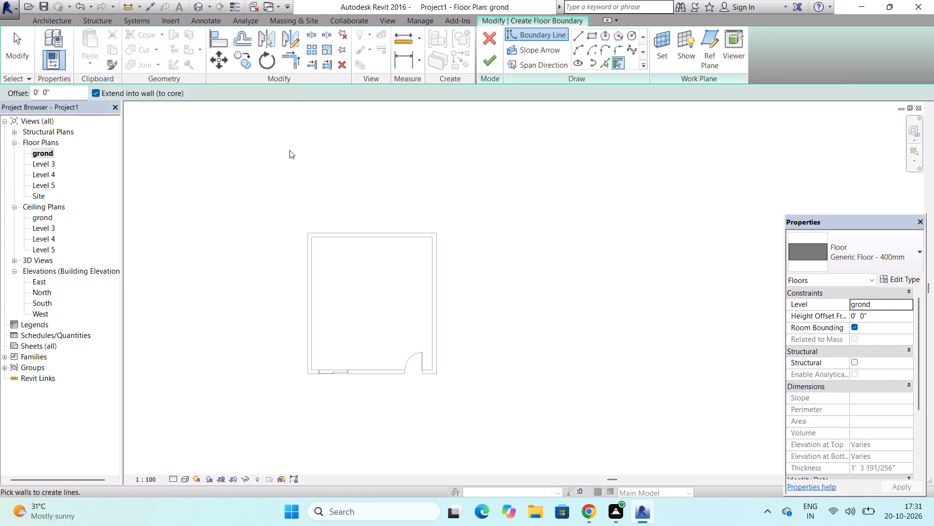
scroll(301, 199, up, 3)
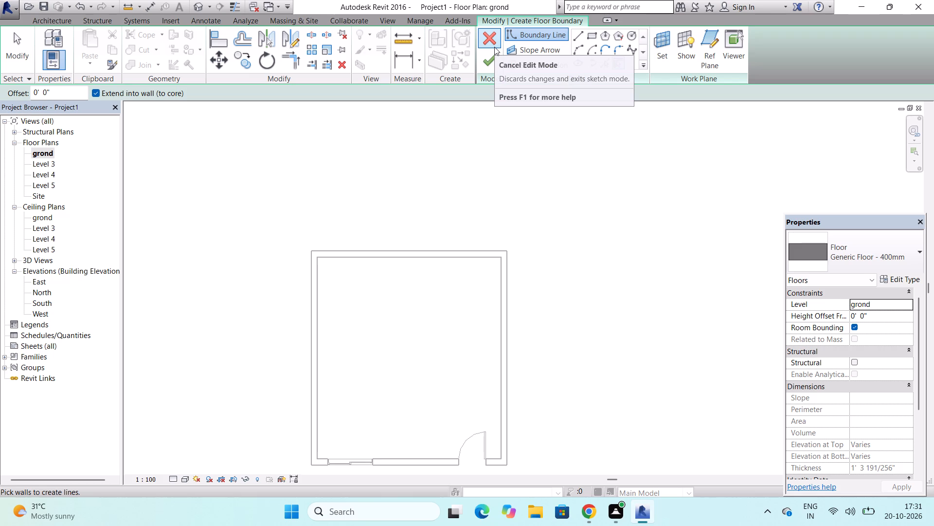
click(596, 35)
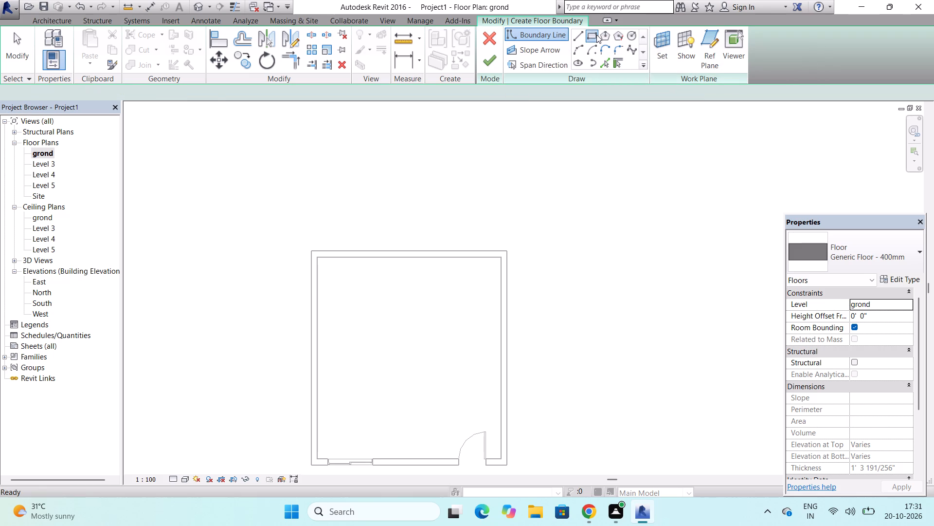
scroll(286, 192, down, 4)
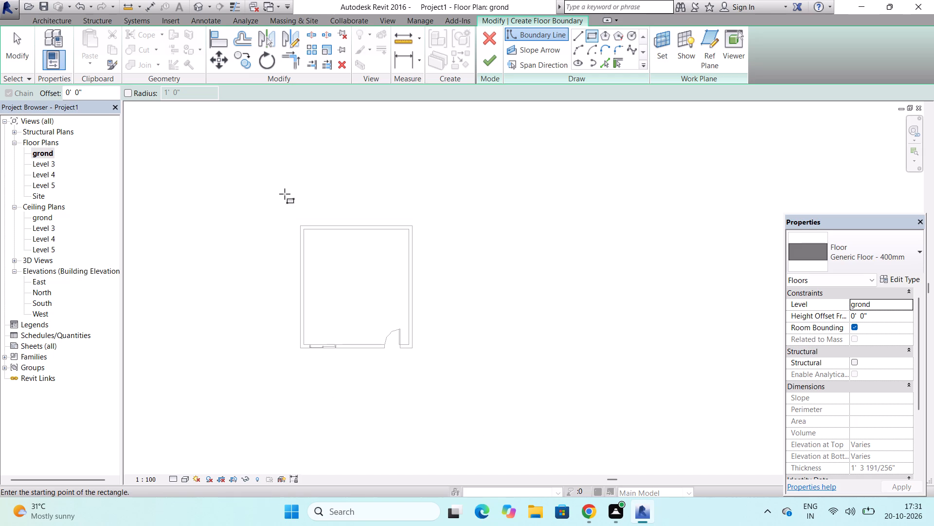
click(274, 194)
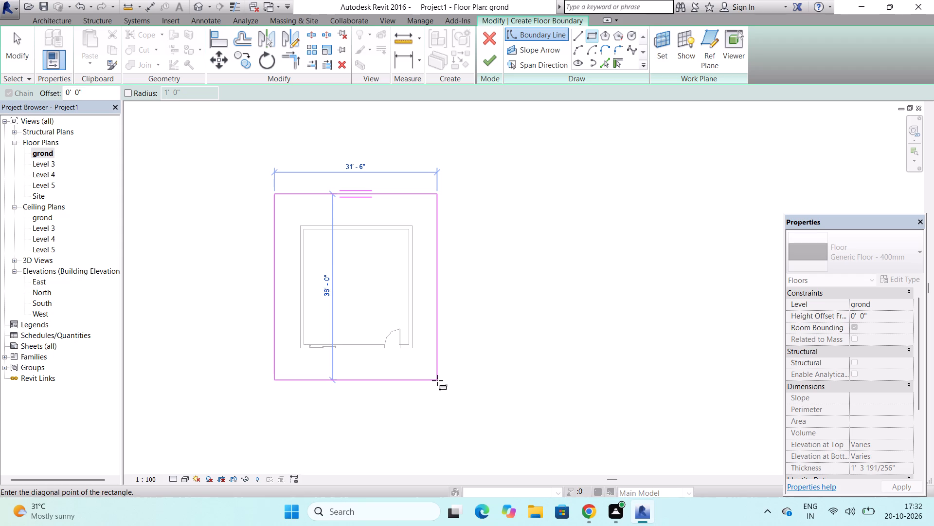
click(415, 381)
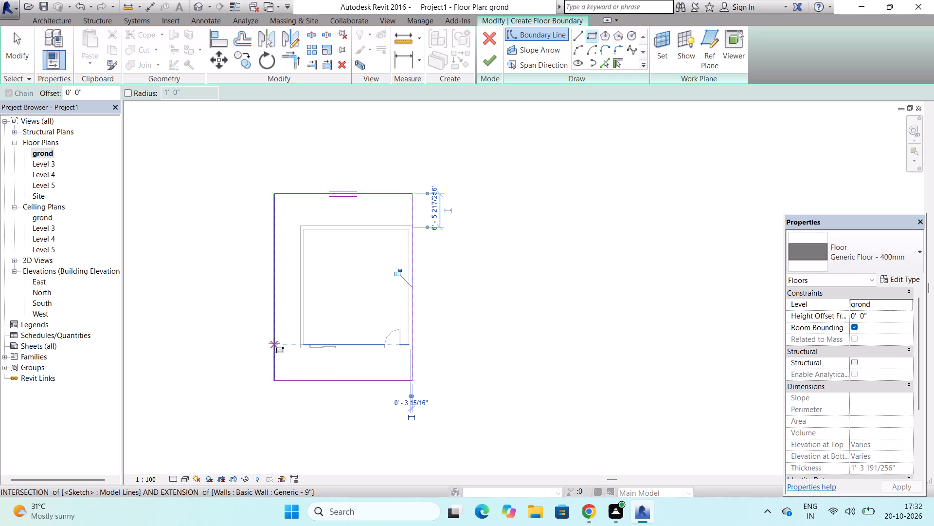
key(Escape)
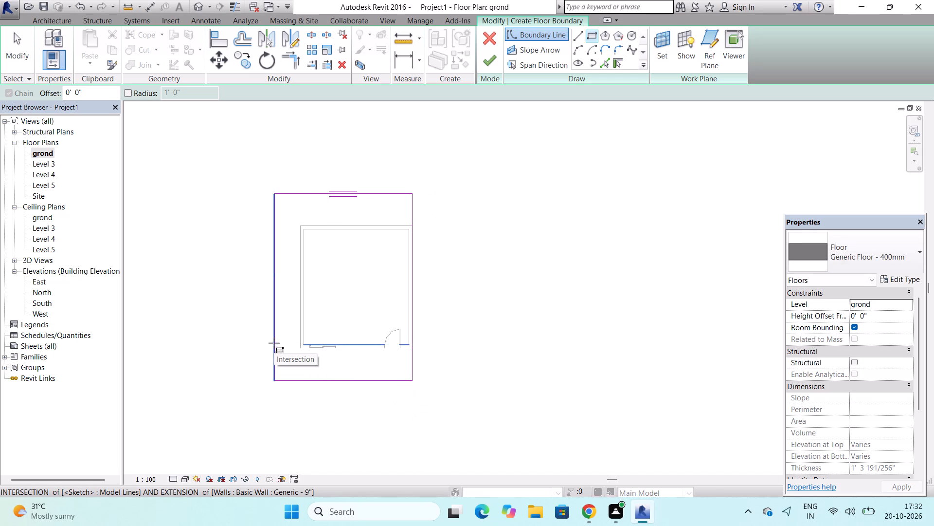
key(Escape)
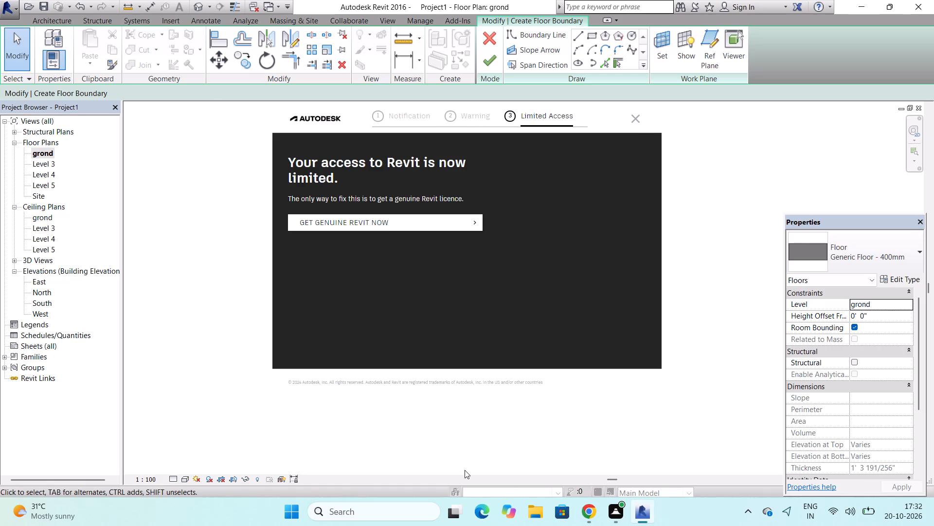
click(632, 116)
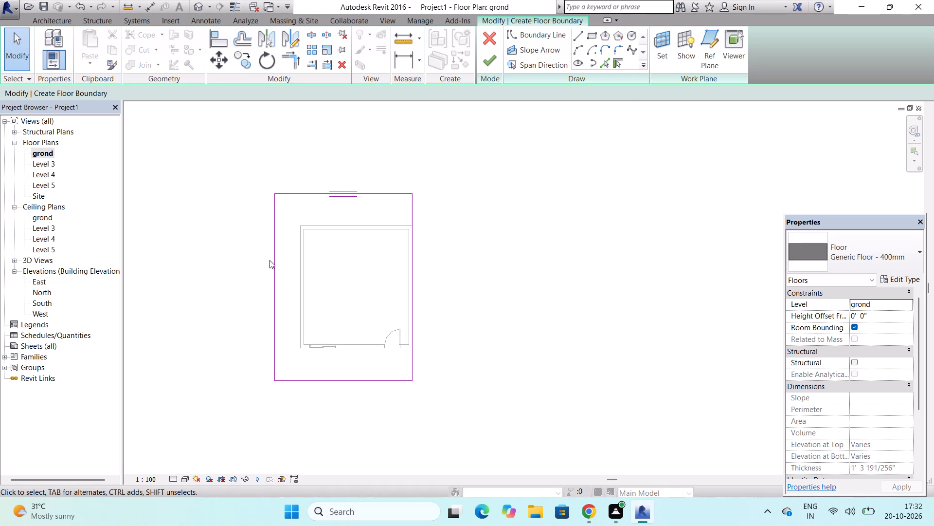
Move the floor boundary's west and north lines onto the outer wall faces and finish the Generic Floor - 400mm.
click(273, 278)
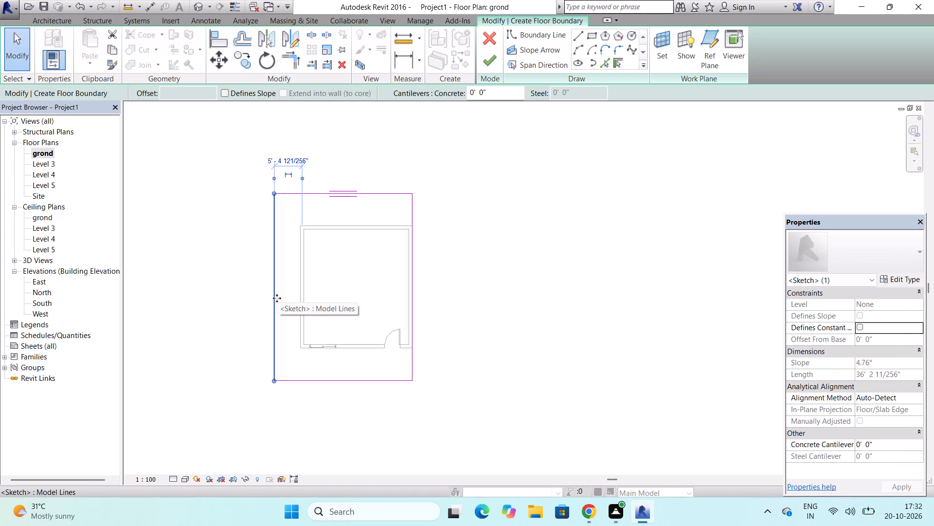
drag(275, 295, 299, 297)
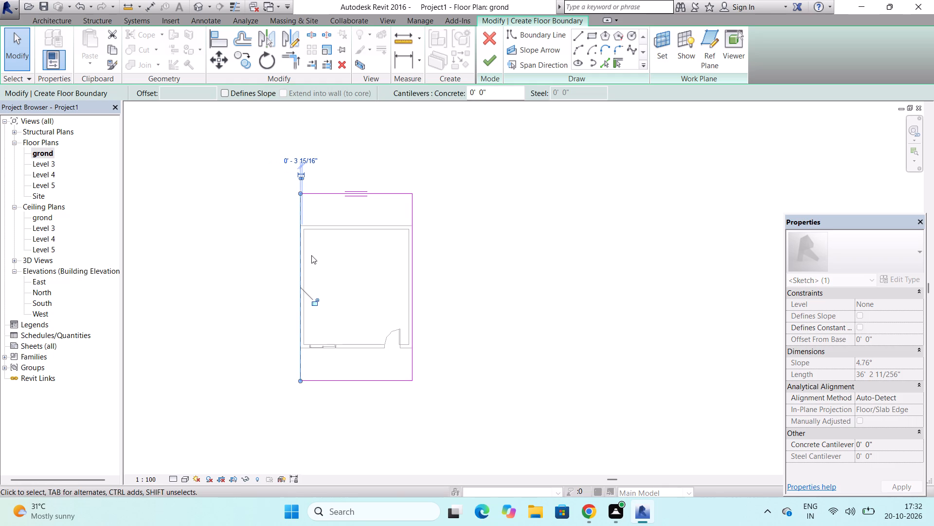
drag(362, 193, 360, 222)
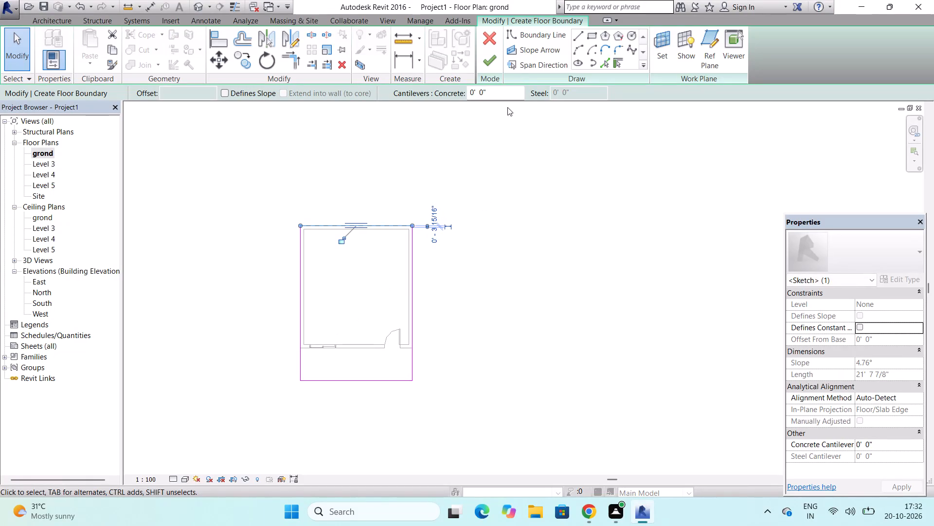
click(490, 62)
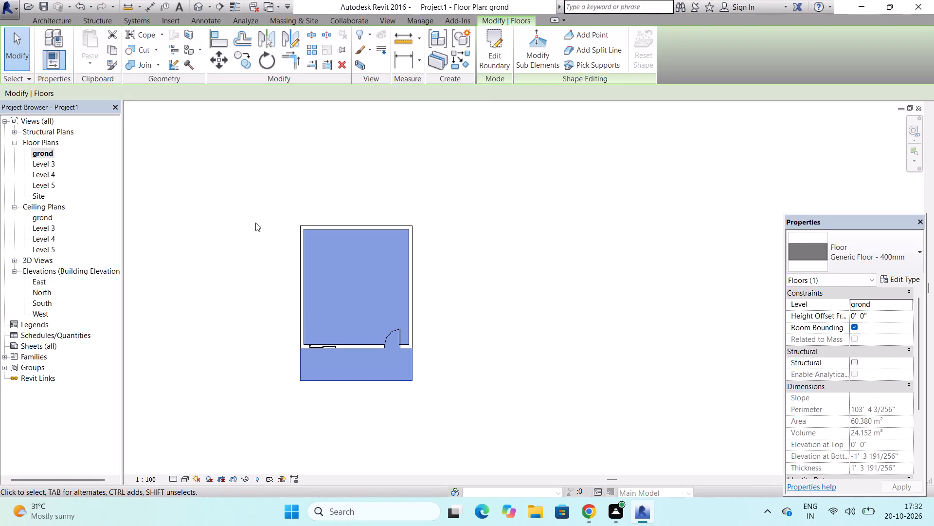
Copy the whole ground storey with its walls, door, window and floor, and paste it aligned to Level 3.
drag(257, 142, 489, 420)
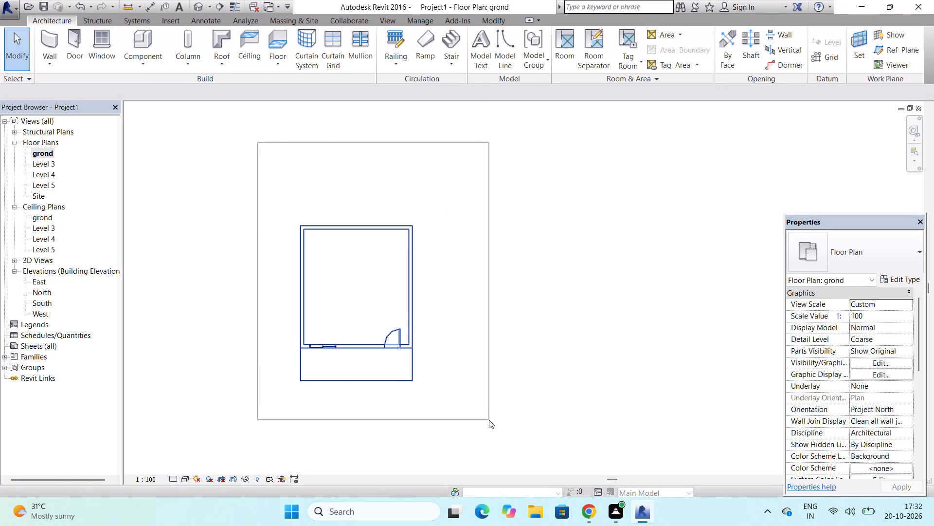
drag(489, 420, 491, 419)
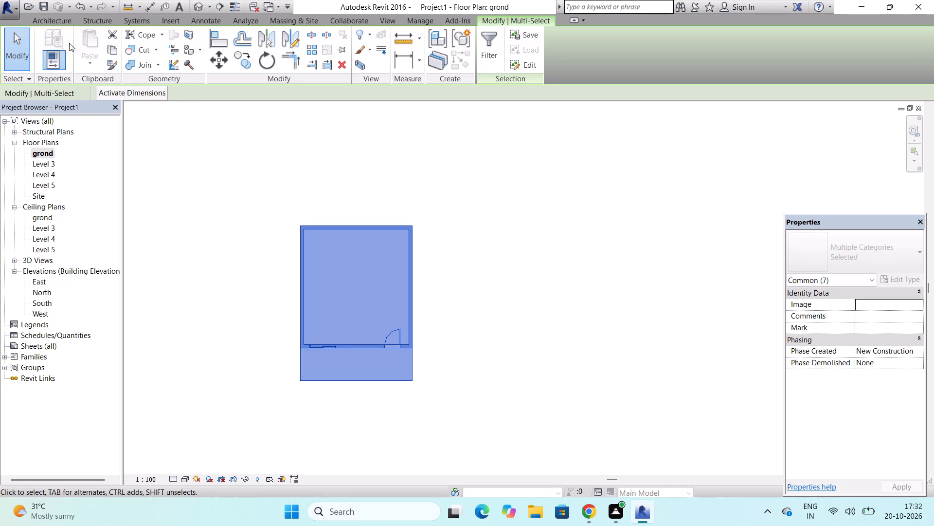
click(107, 46)
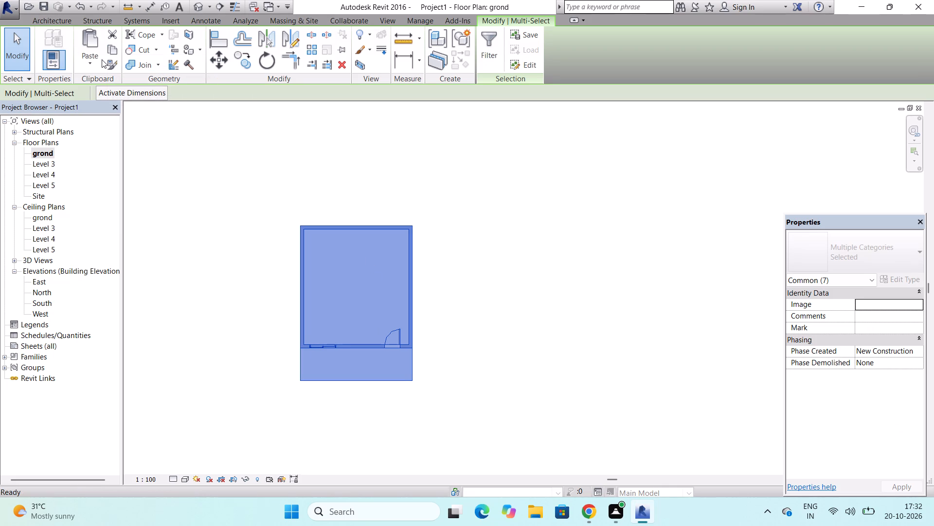
click(96, 56)
click(99, 100)
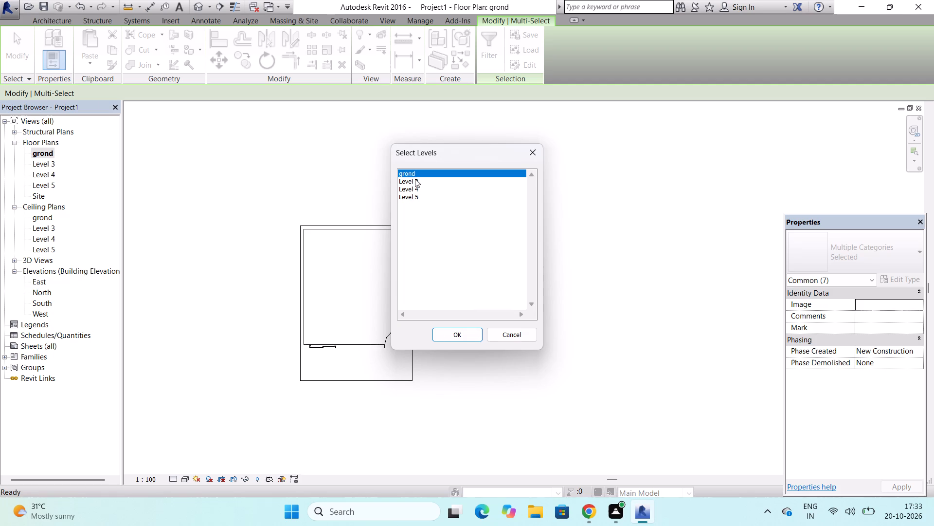
click(415, 179)
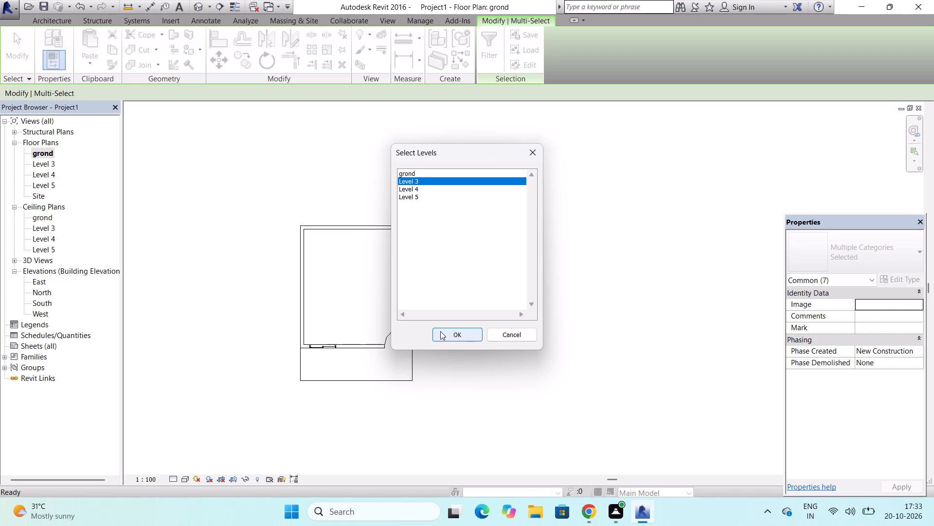
click(440, 331)
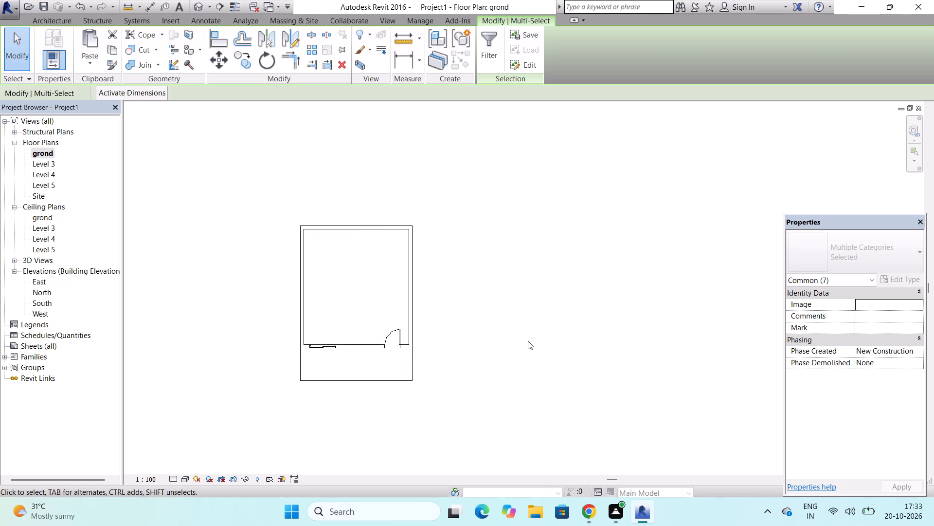
In the default 3D view, copy the Level 3 floor and paste it aligned to Level 4, dismissing the licence notice.
click(200, 3)
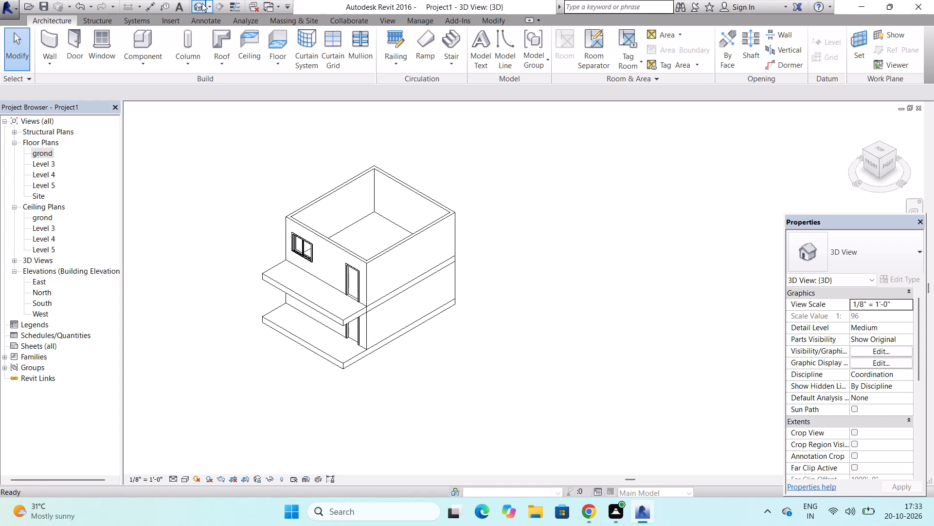
key(Escape)
click(299, 298)
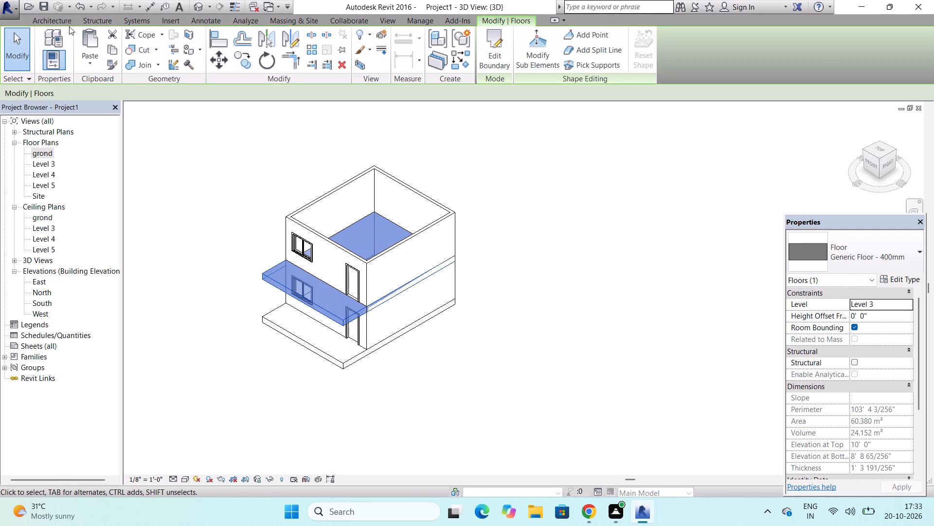
click(108, 50)
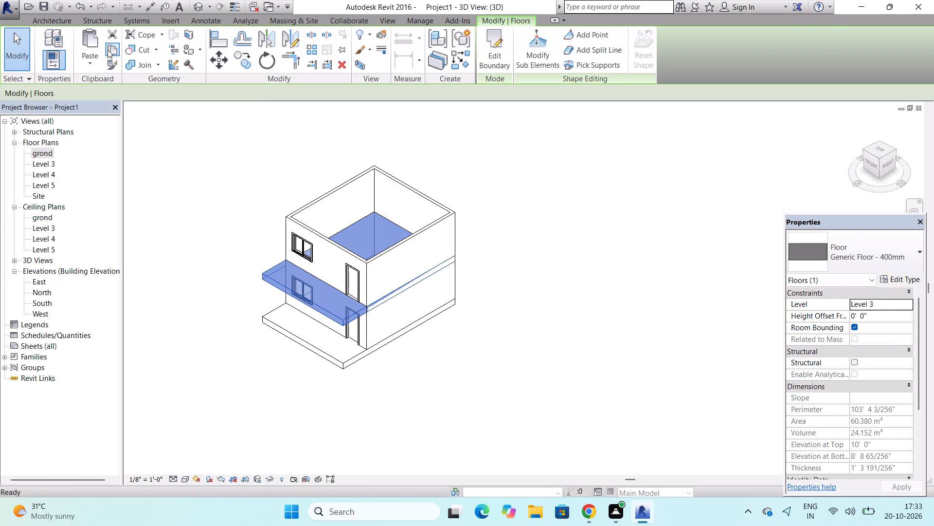
click(85, 61)
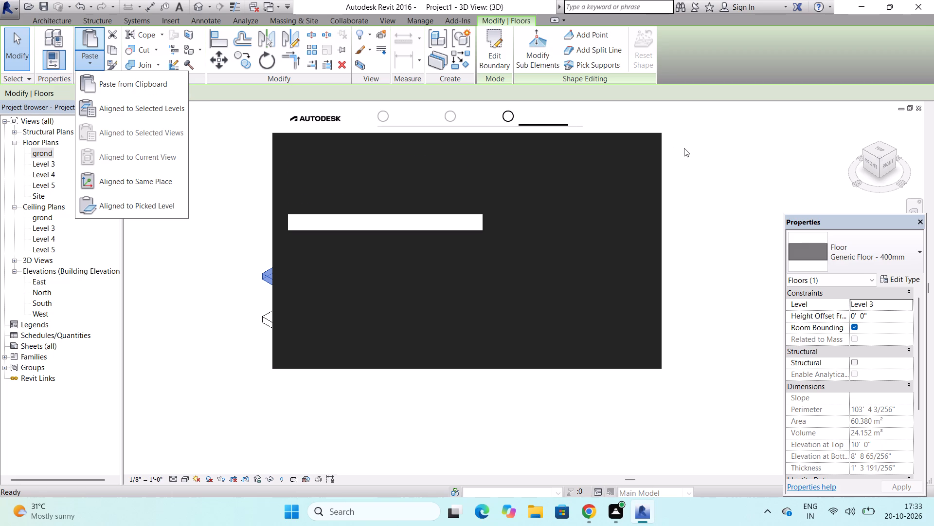
click(636, 116)
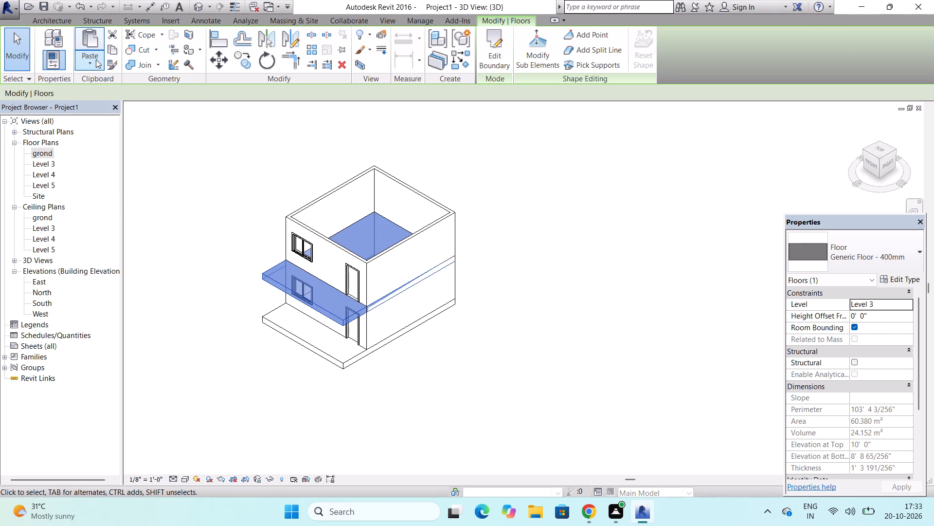
click(96, 59)
click(112, 107)
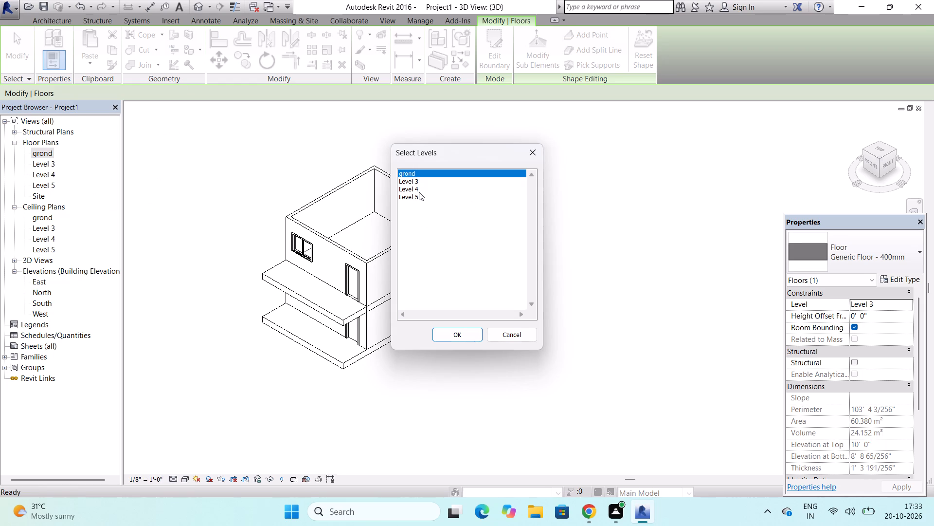
click(415, 190)
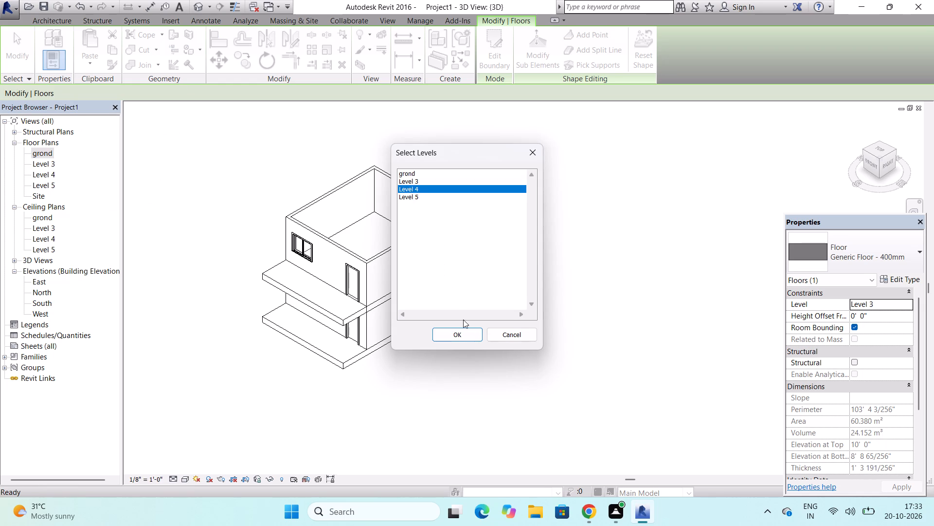
click(470, 335)
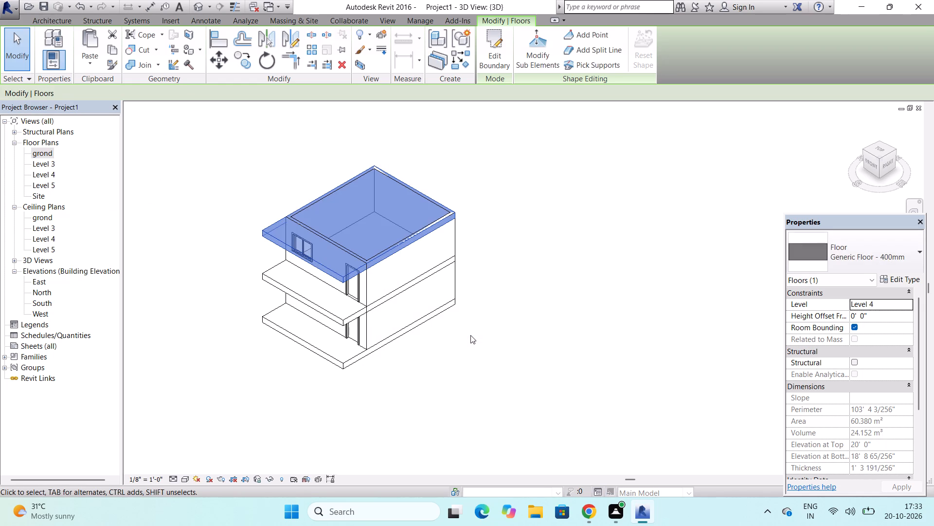
key(Escape)
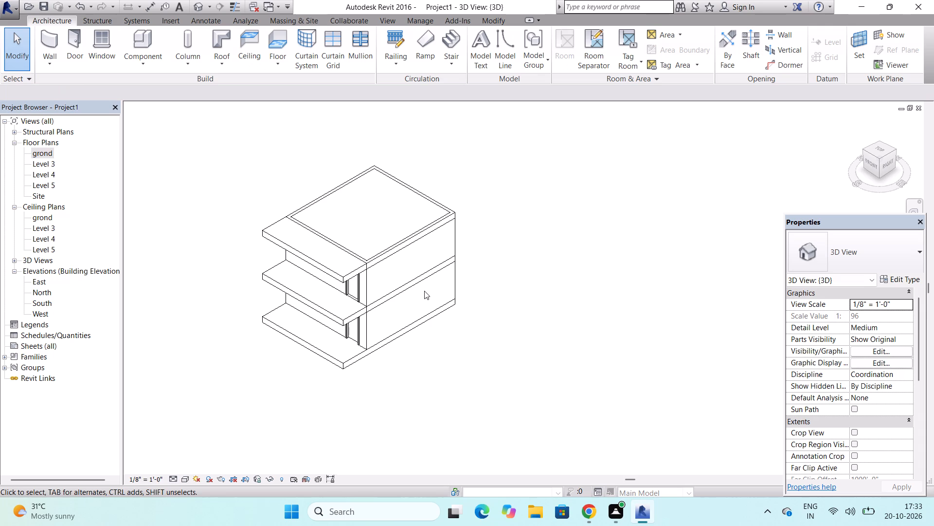
Delete the Slider with Trim 60" x 48" window from the Level 3 front wall.
scroll(426, 235, down, 3)
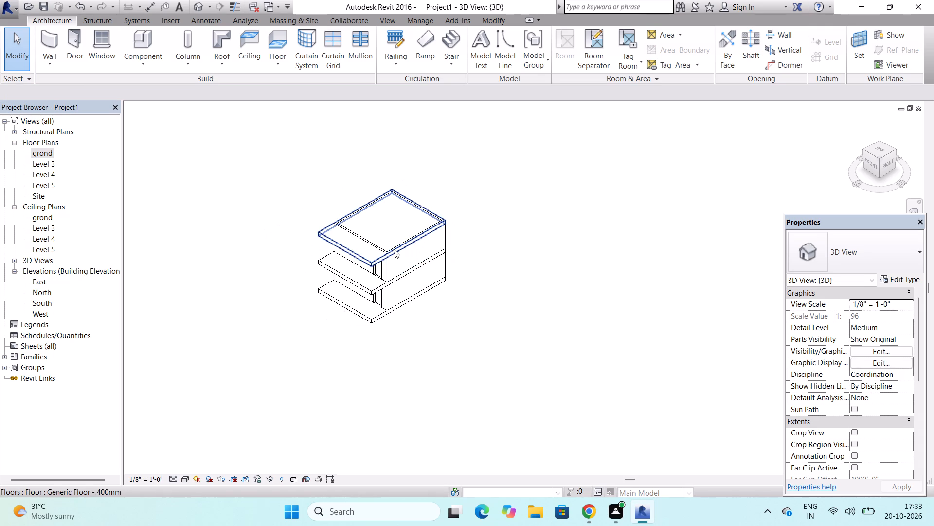
scroll(387, 261, up, 5)
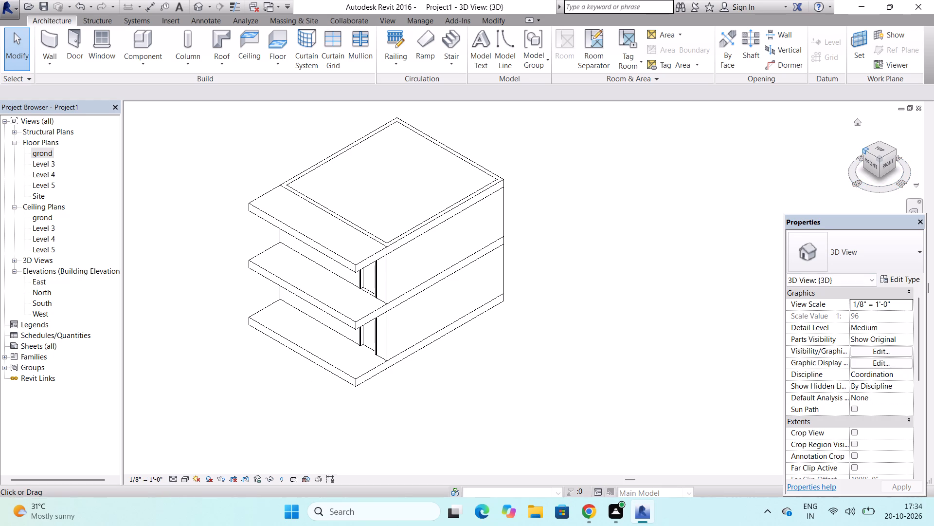
drag(864, 149, 154, 472)
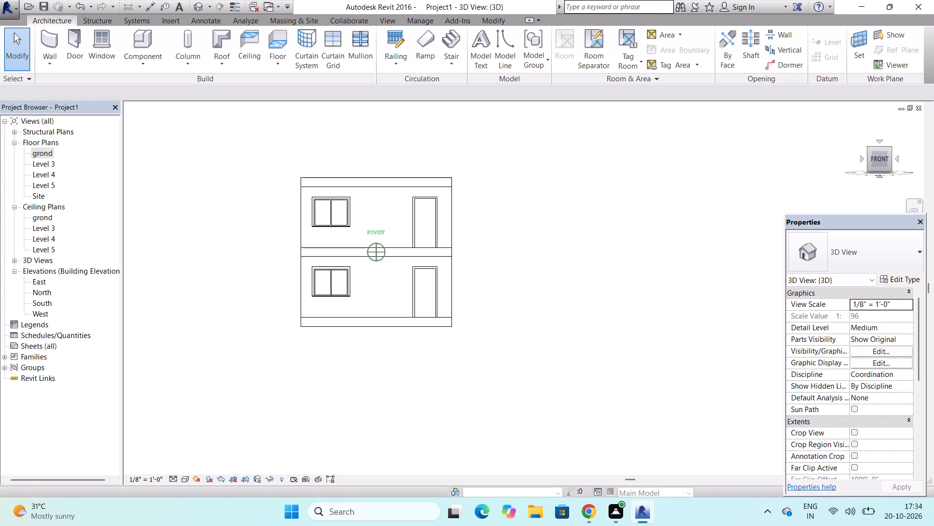
drag(154, 472, 881, 112)
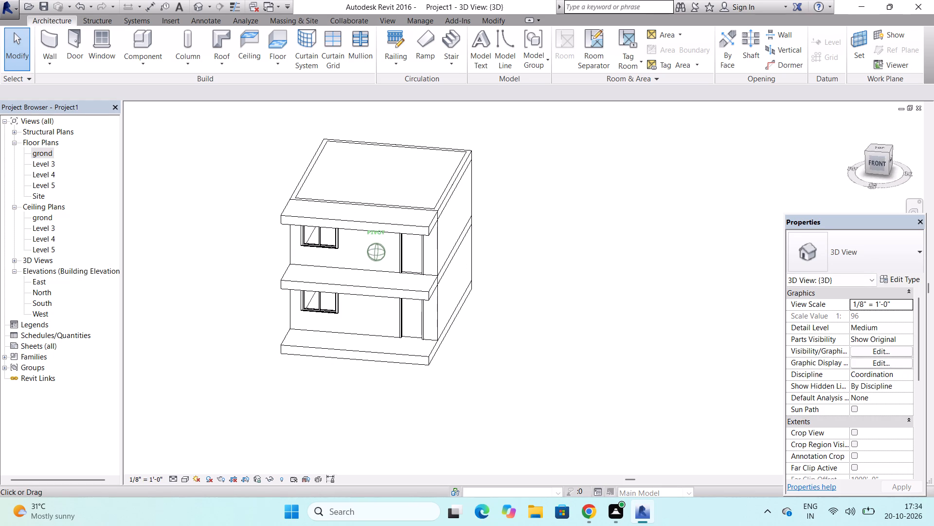
drag(881, 112, 881, 467)
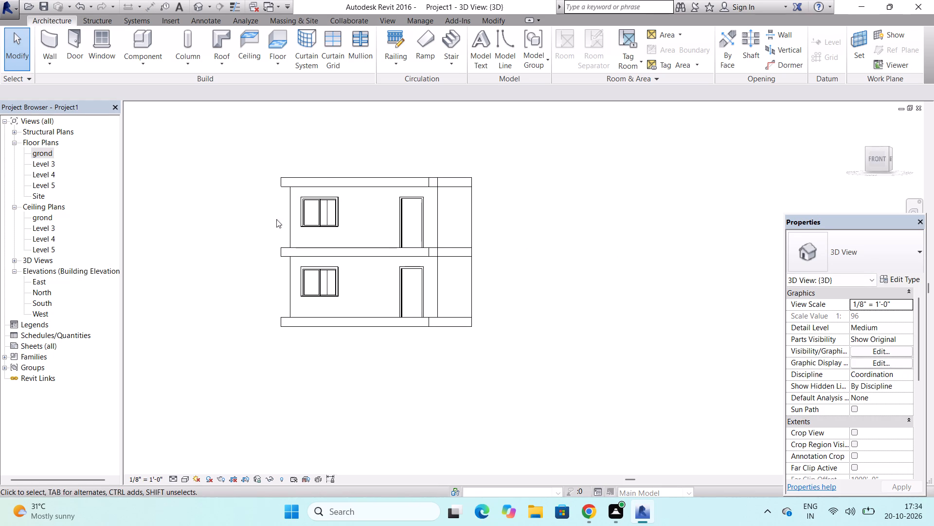
click(300, 207)
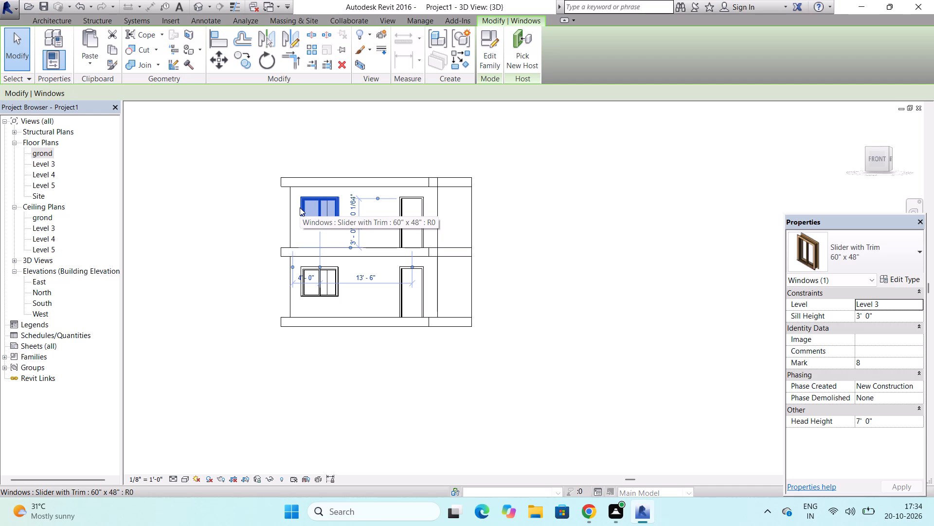
key(Delete)
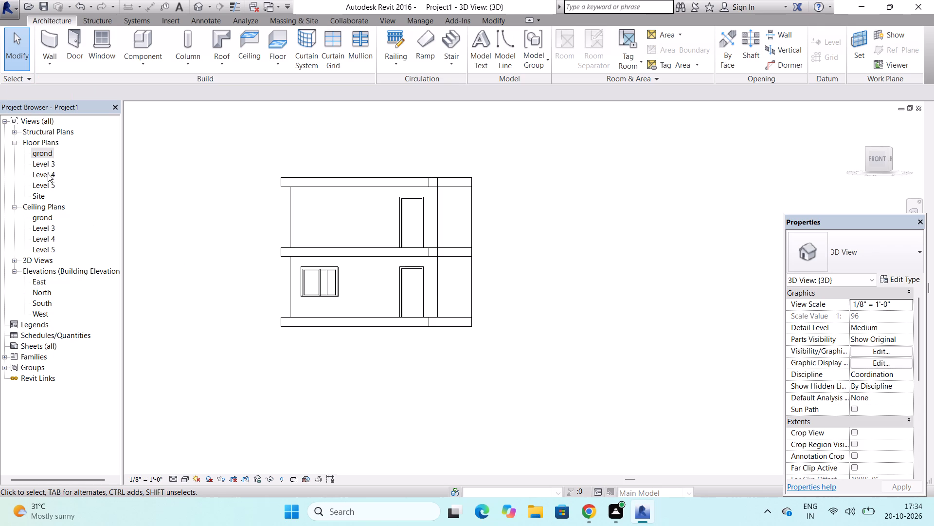
In the grond floor plan, extend the west Generic - 9" wall south to the floor's south edge, dismissing the licence notice.
double_click(48, 157)
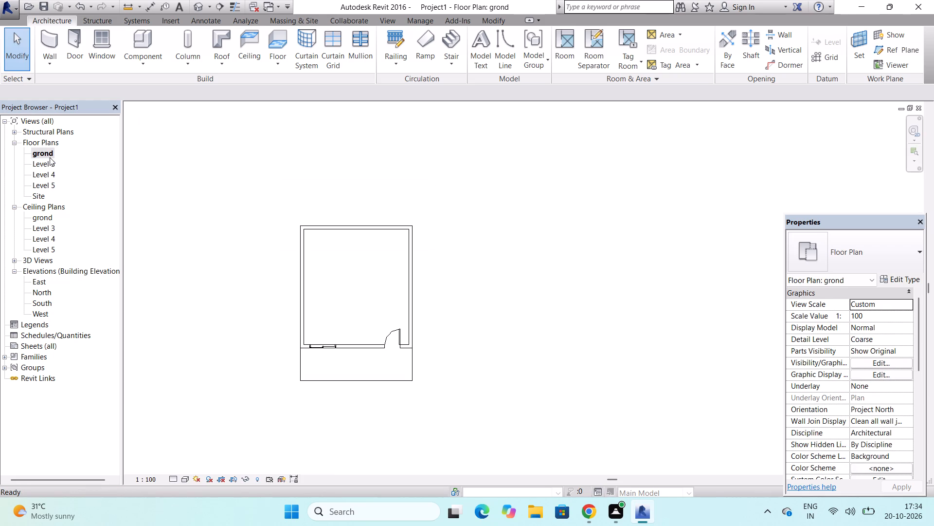
scroll(296, 362, up, 7)
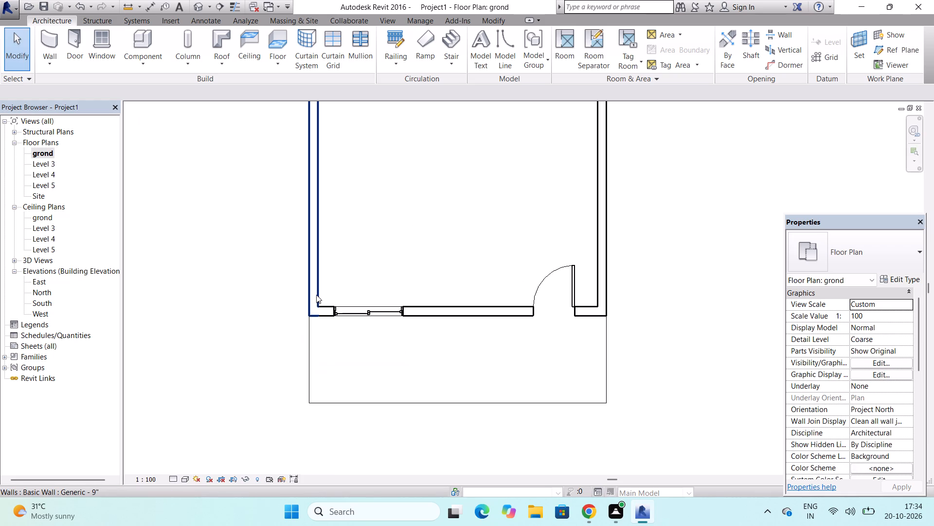
click(316, 295)
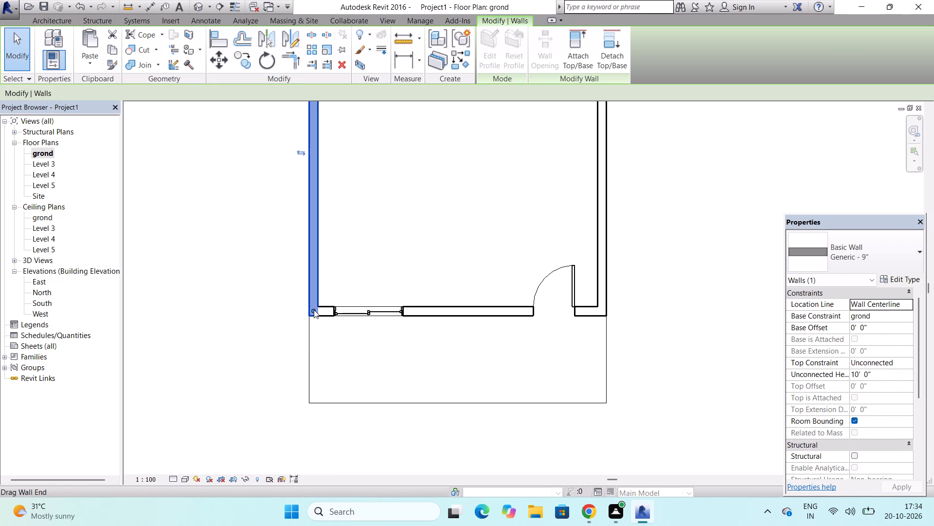
drag(314, 310, 309, 398)
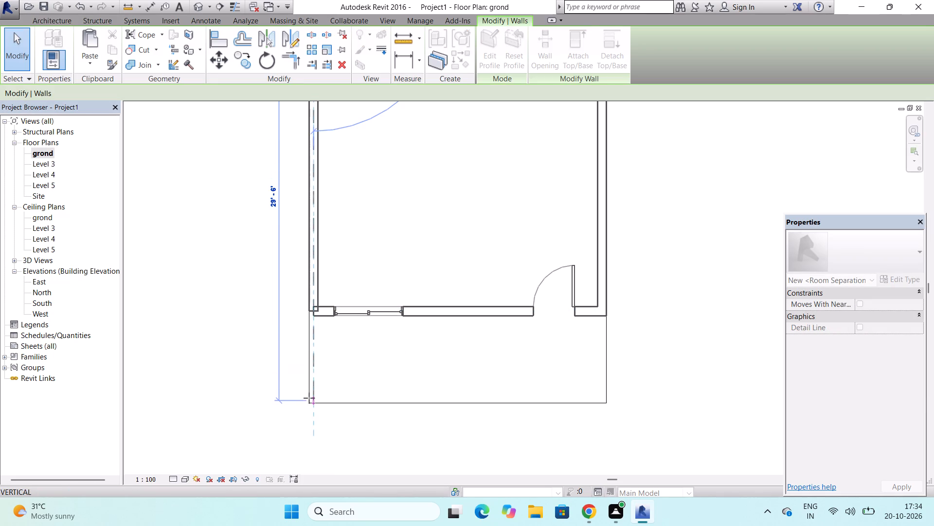
drag(309, 398, 308, 403)
click(308, 403)
scroll(308, 407, up, 2)
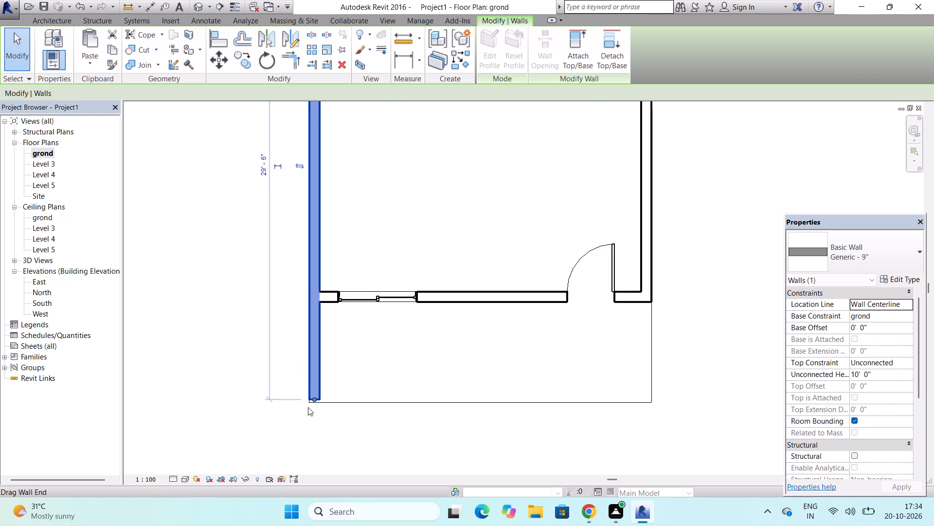
scroll(308, 407, up, 8)
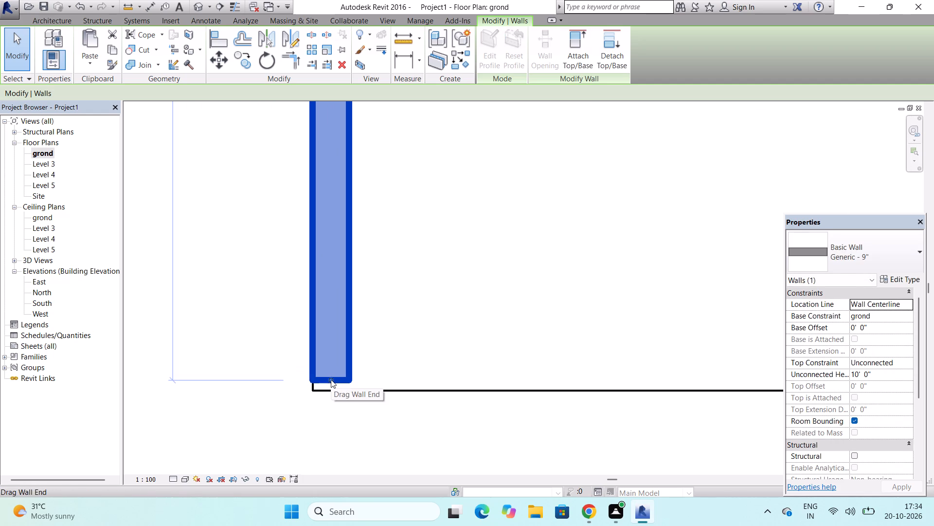
drag(331, 379, 328, 391)
click(328, 391)
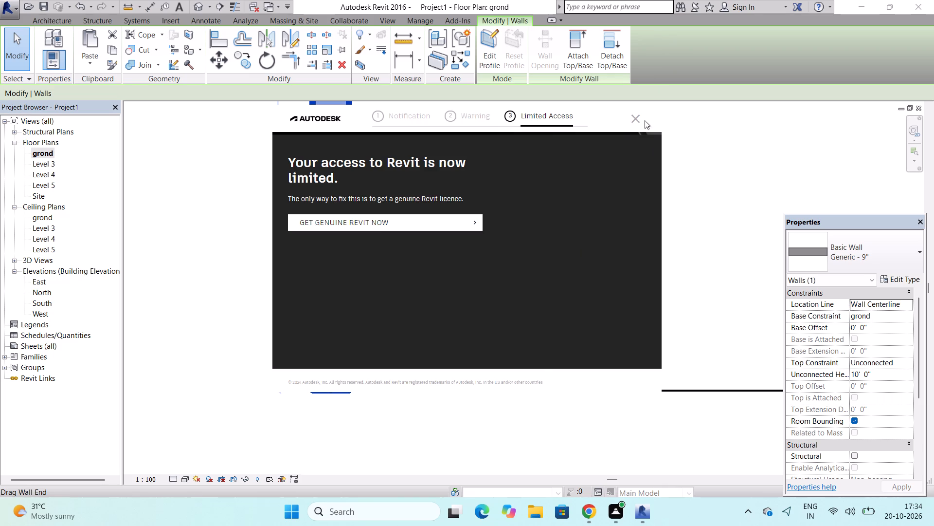
click(633, 117)
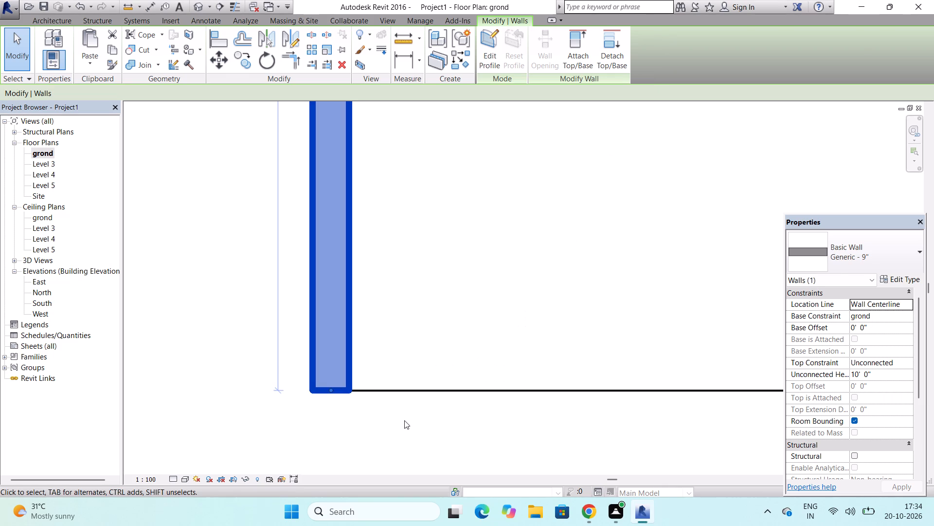
key(Escape)
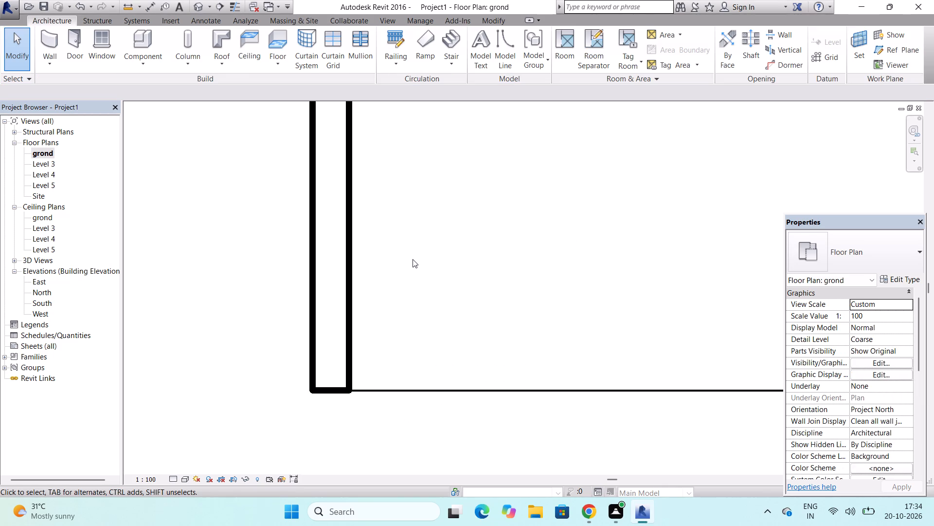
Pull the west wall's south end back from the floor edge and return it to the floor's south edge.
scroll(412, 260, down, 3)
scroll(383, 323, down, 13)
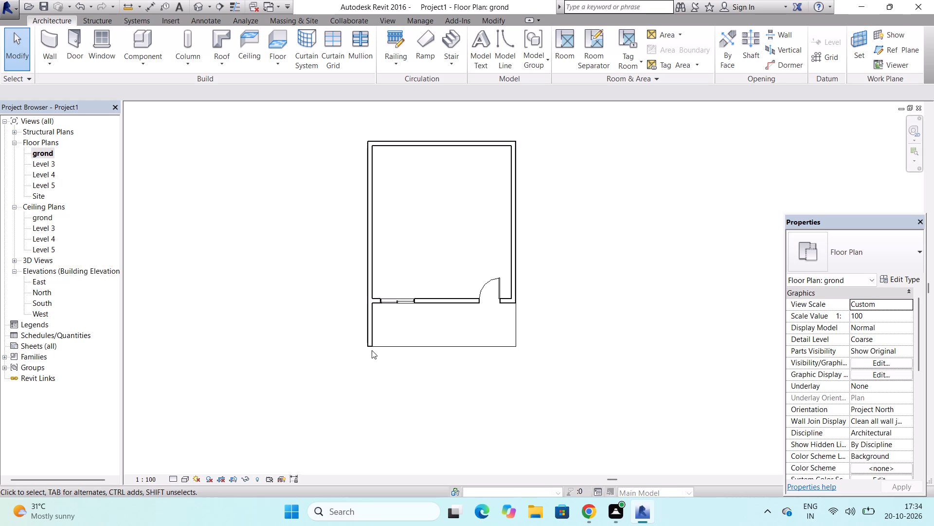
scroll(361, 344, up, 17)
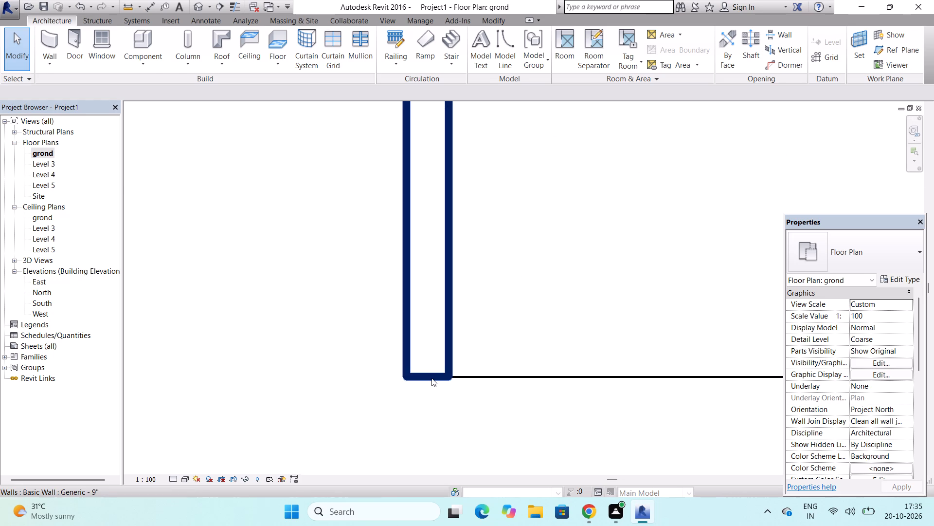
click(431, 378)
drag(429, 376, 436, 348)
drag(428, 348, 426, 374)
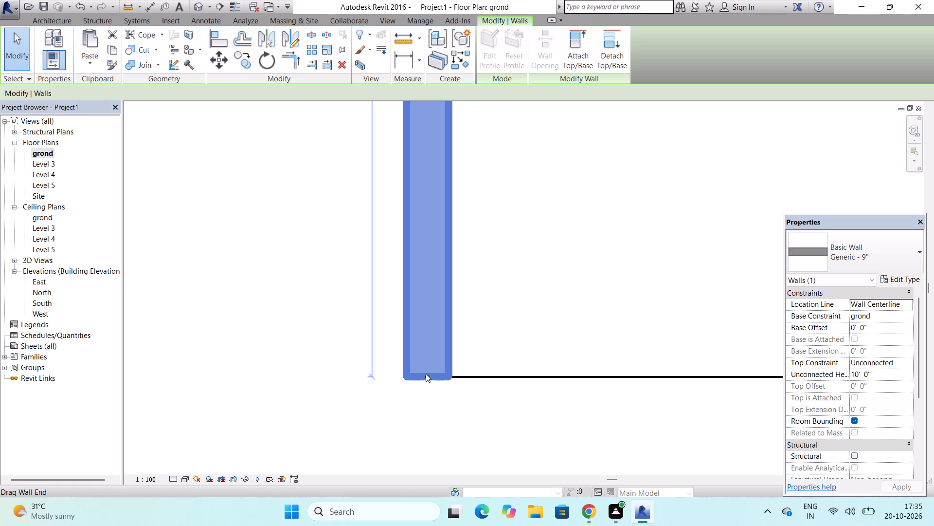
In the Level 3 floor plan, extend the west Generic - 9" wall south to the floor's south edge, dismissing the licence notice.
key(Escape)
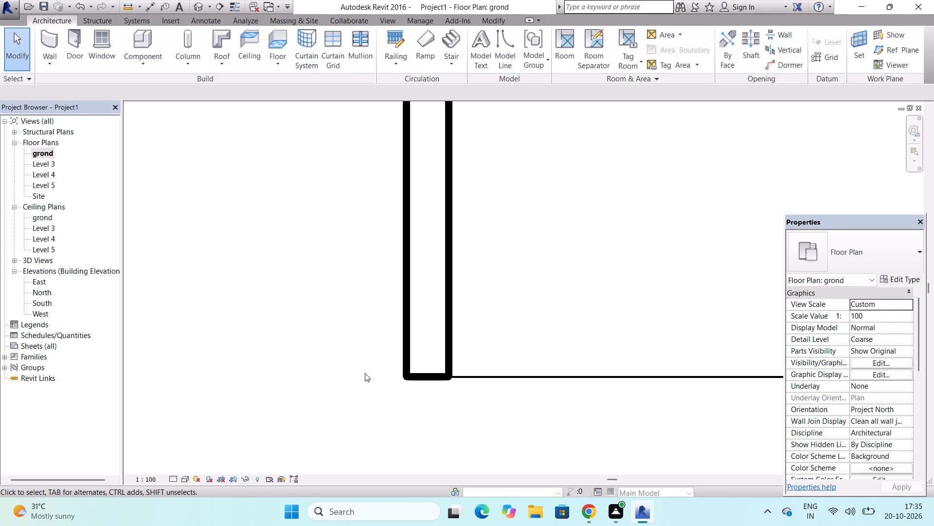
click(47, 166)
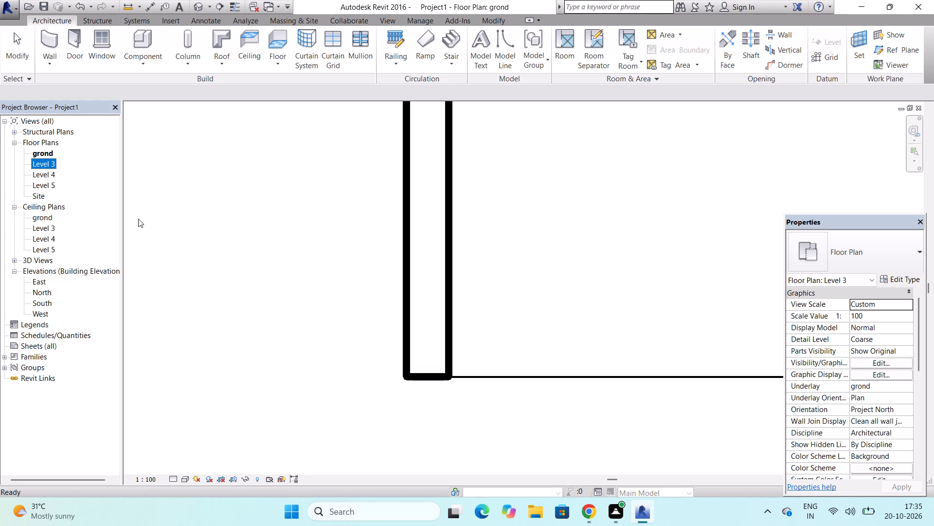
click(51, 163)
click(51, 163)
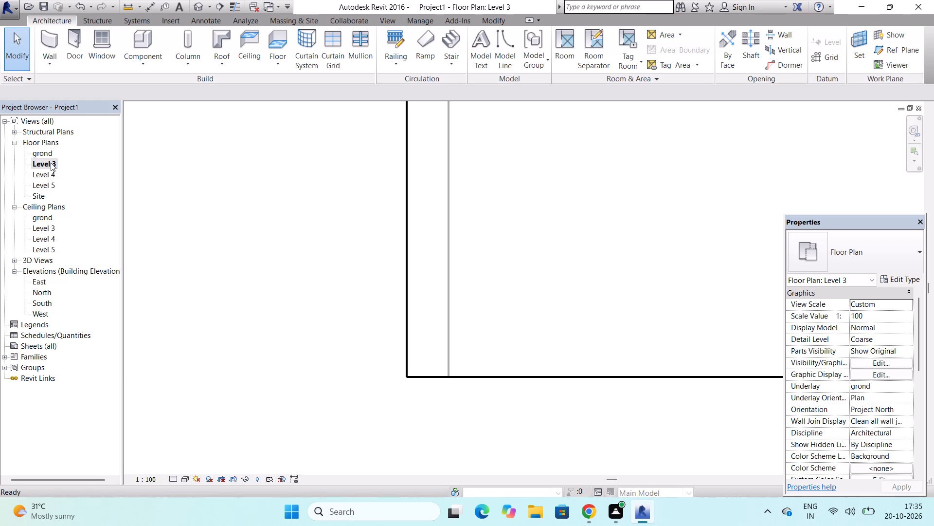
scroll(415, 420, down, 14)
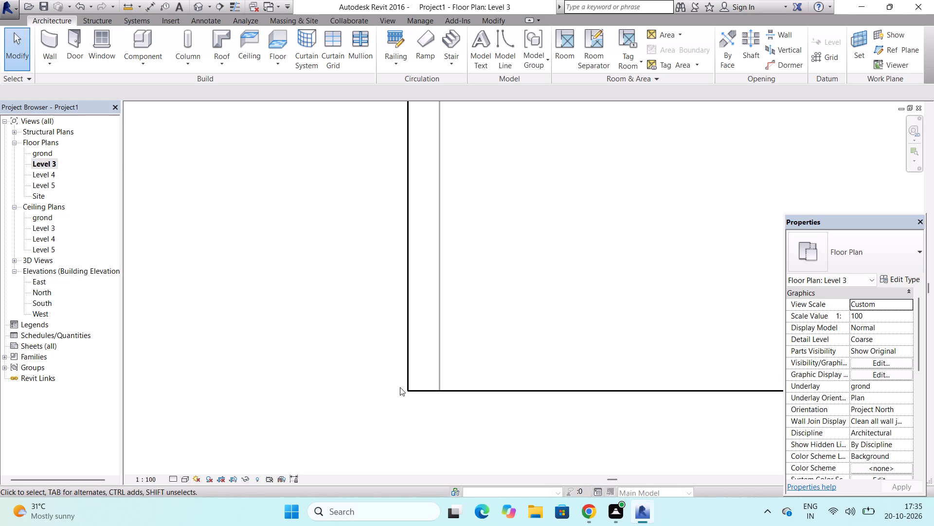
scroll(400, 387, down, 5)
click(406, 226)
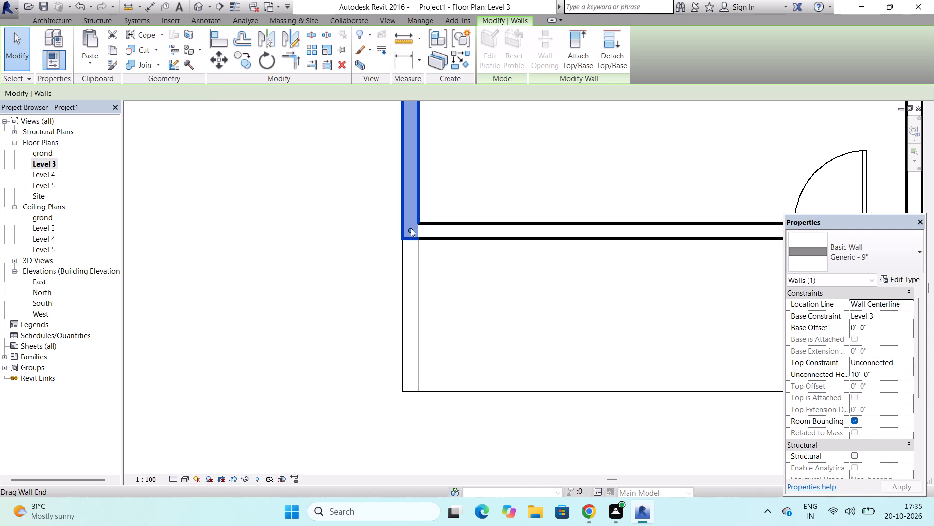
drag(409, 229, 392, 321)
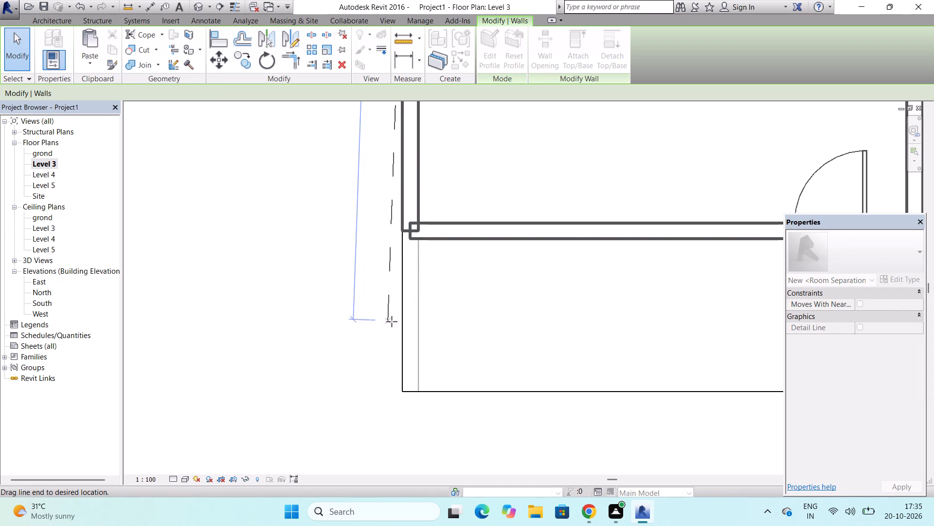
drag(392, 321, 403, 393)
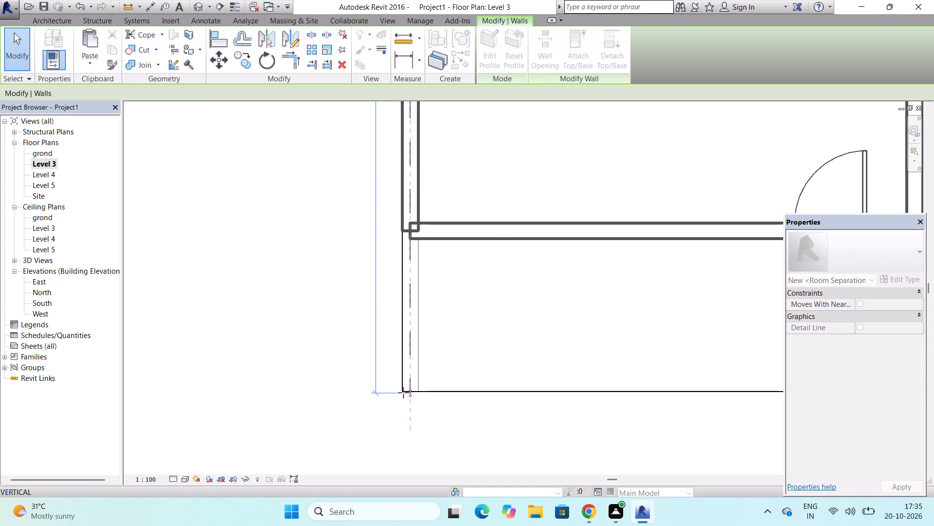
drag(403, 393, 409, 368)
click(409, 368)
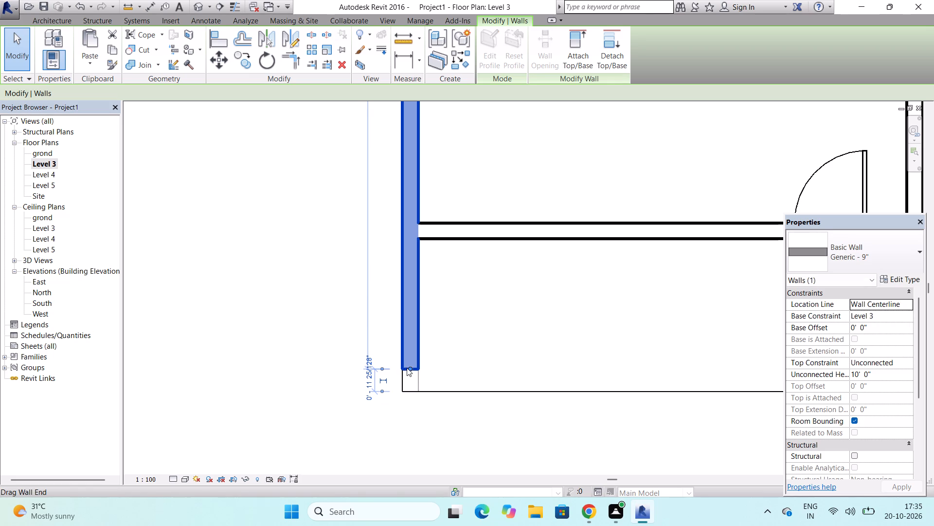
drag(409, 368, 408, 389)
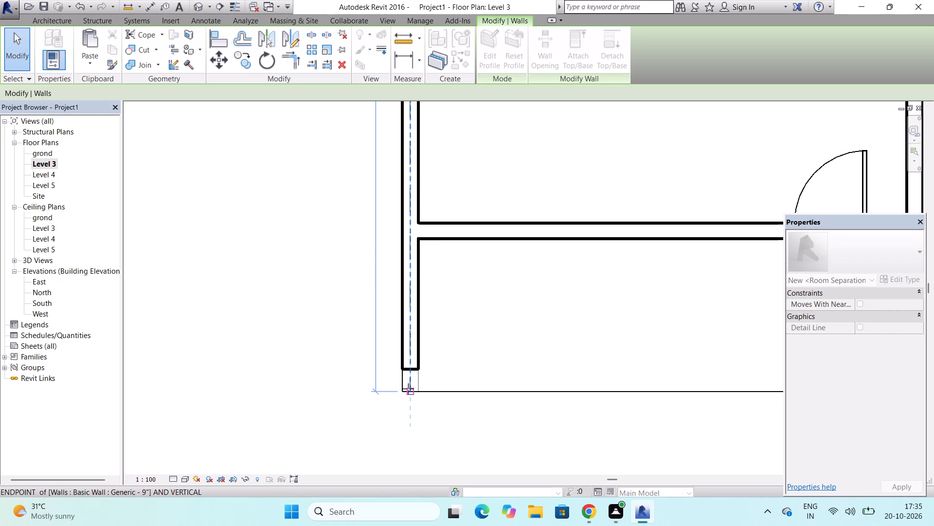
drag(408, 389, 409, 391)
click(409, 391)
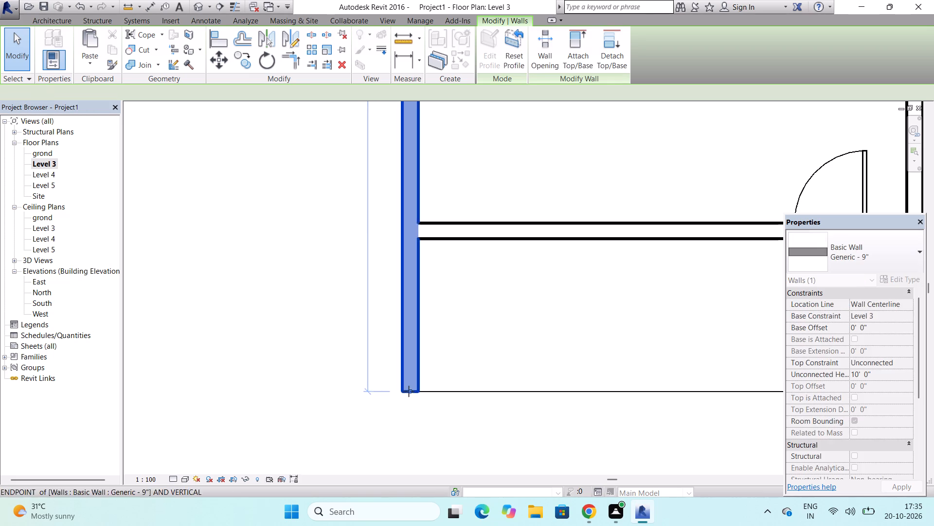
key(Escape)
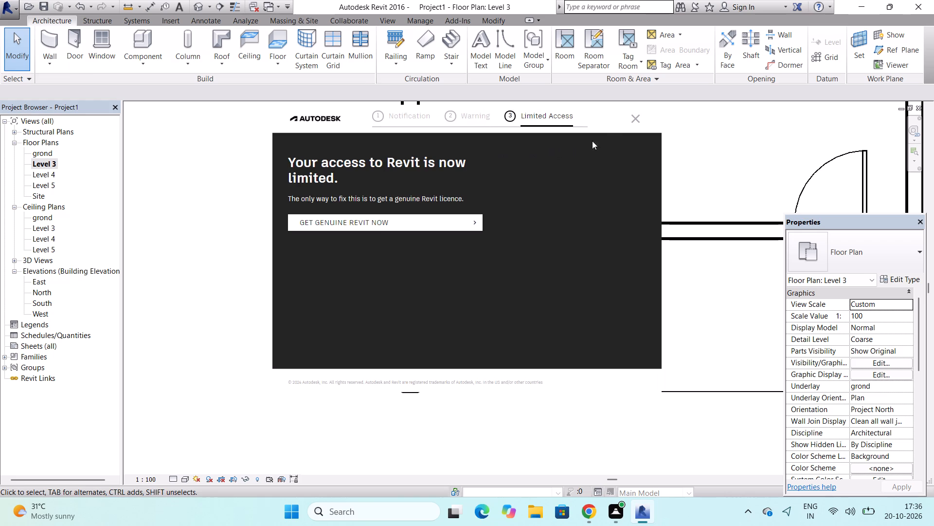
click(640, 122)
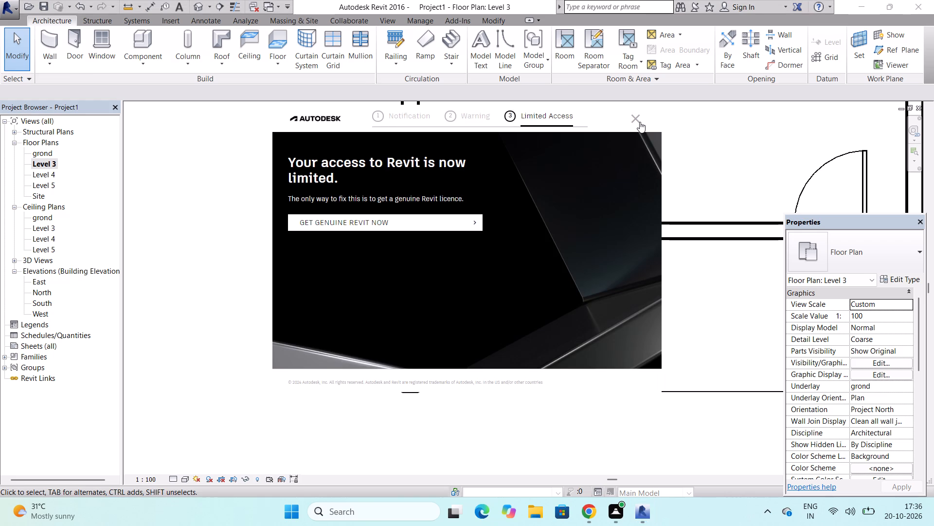
Examine the front walls and the extended west wall of both storeys in the default 3D view.
double_click(202, 10)
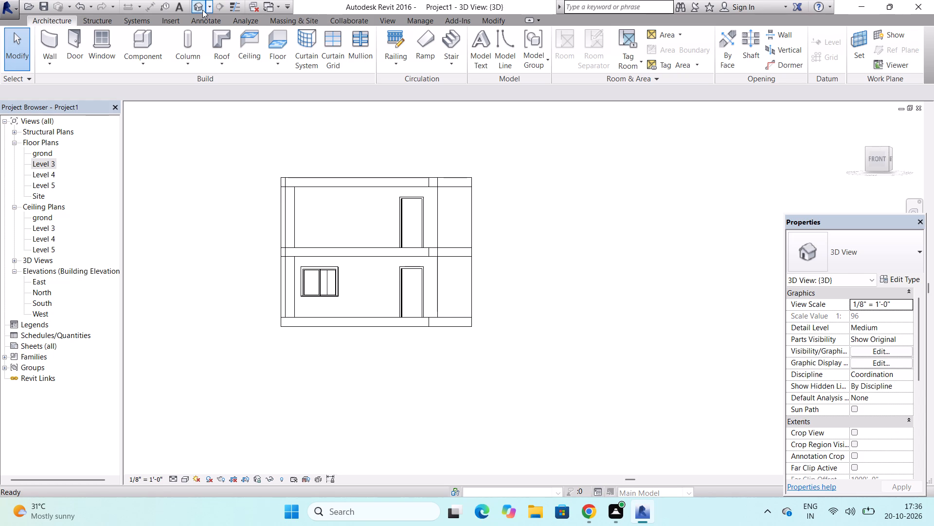
scroll(287, 275, up, 6)
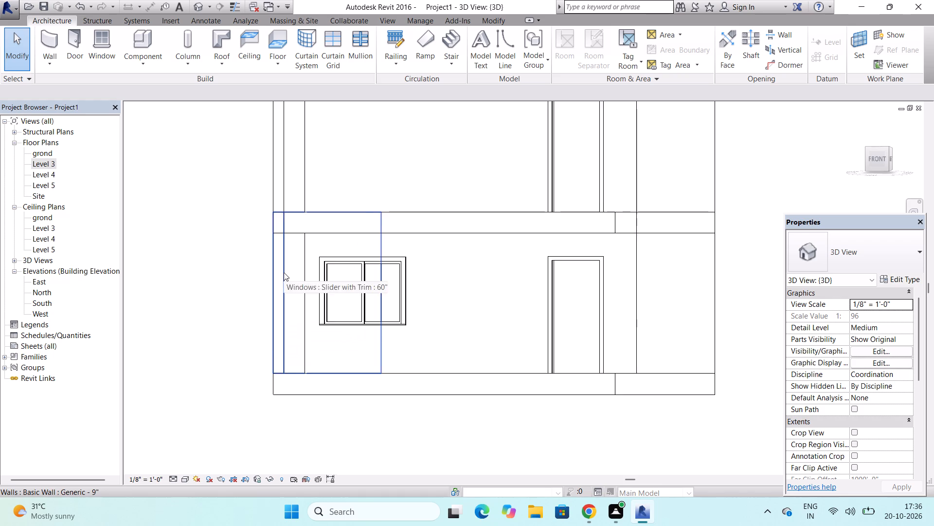
scroll(284, 272, up, 2)
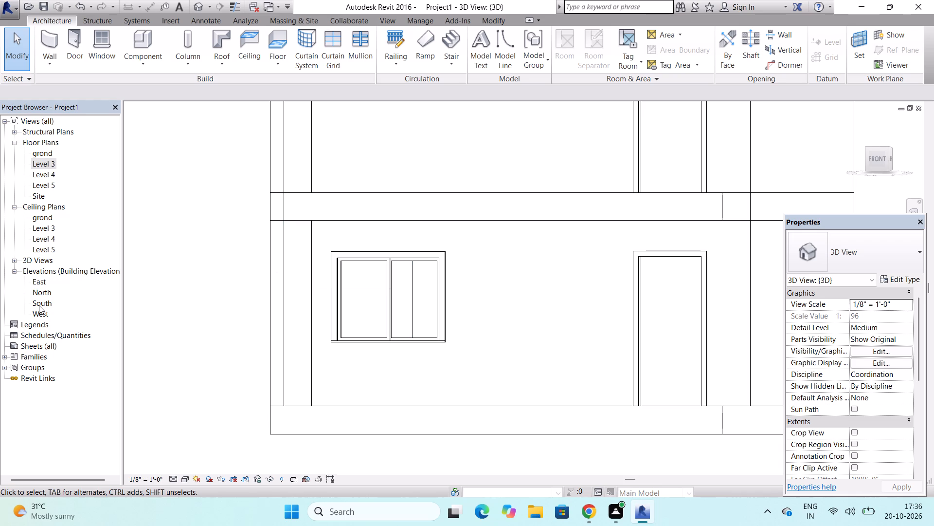
scroll(172, 275, down, 4)
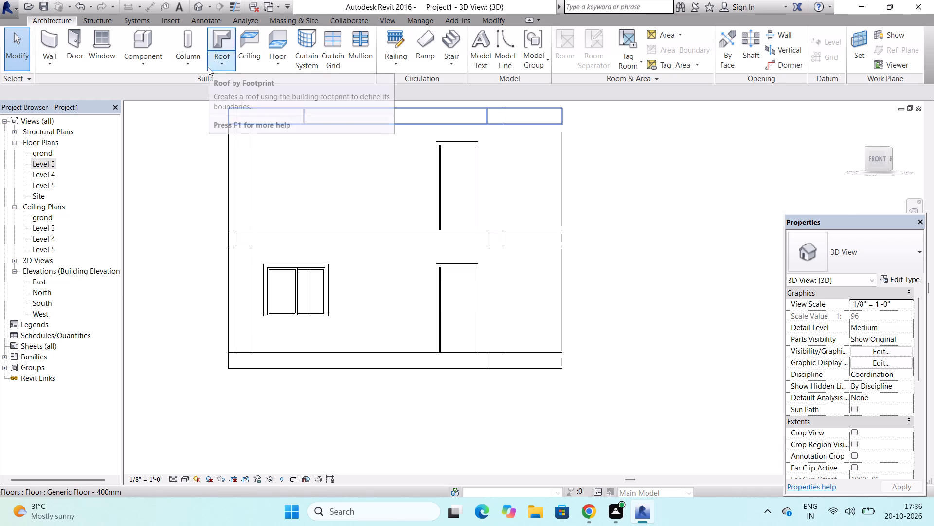
click(253, 205)
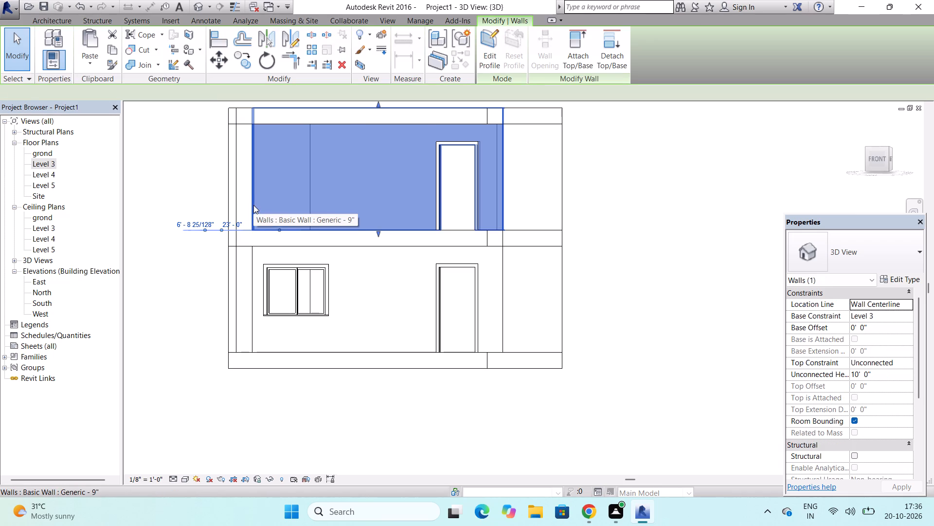
scroll(253, 205, up, 2)
click(174, 252)
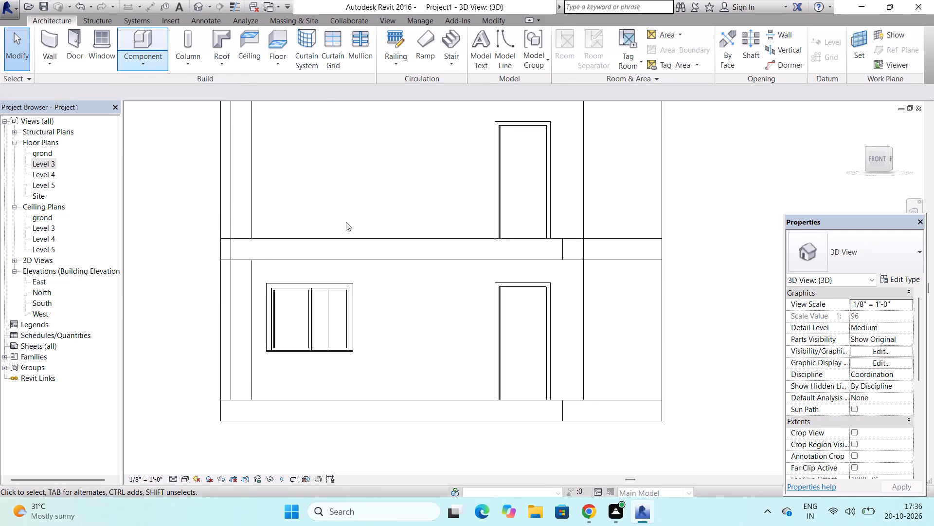
scroll(347, 231, down, 3)
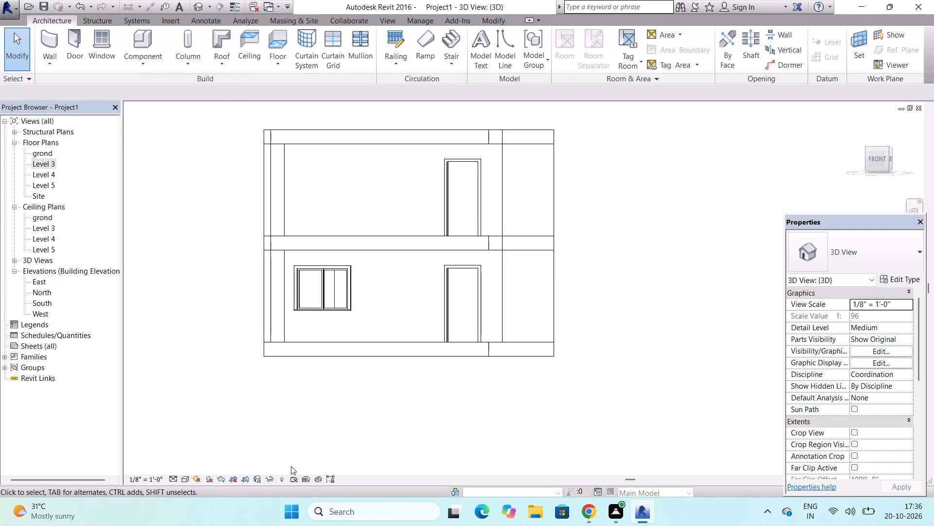
Set the 3D view's visual style to Realistic and dismiss the licence notice.
click(182, 479)
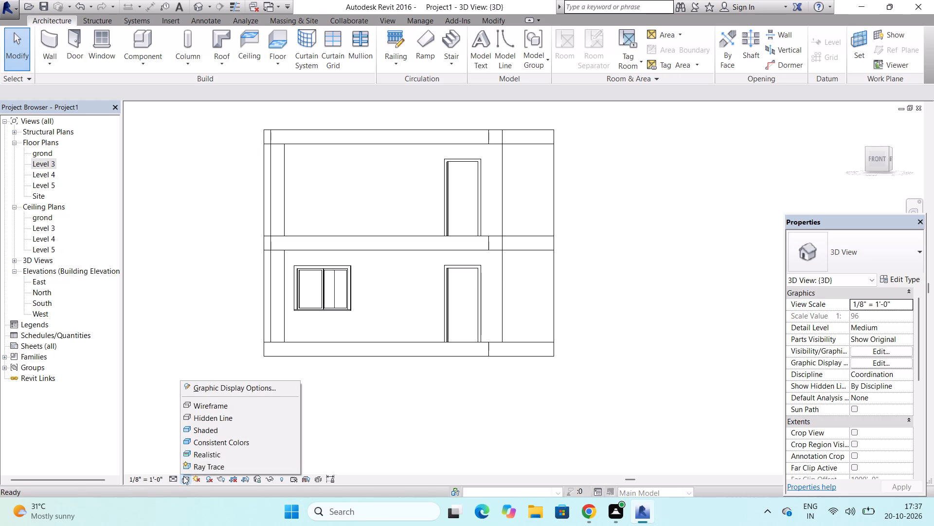
click(193, 450)
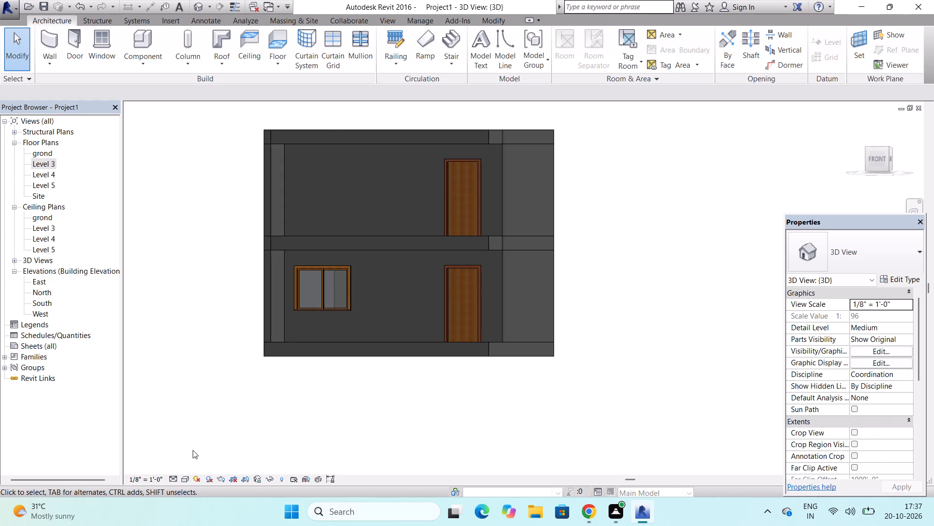
scroll(270, 186, up, 5)
scroll(291, 305, down, 7)
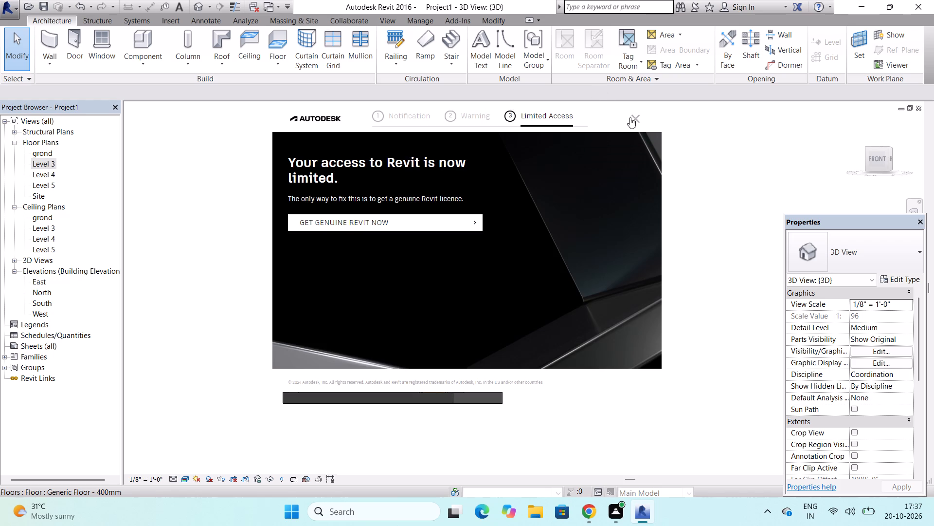
click(635, 119)
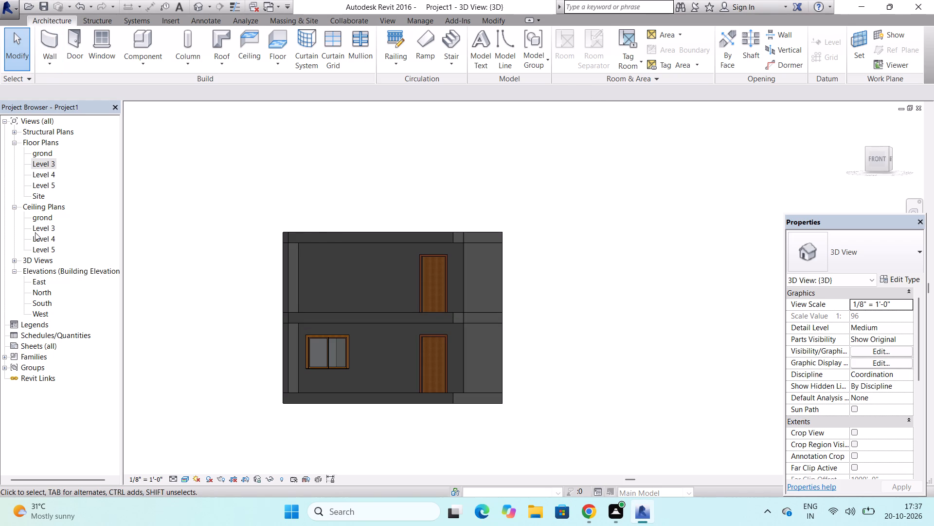
In the grond floor plan, shorten the west wall by pulling its south end back to the front wall corner.
double_click(48, 151)
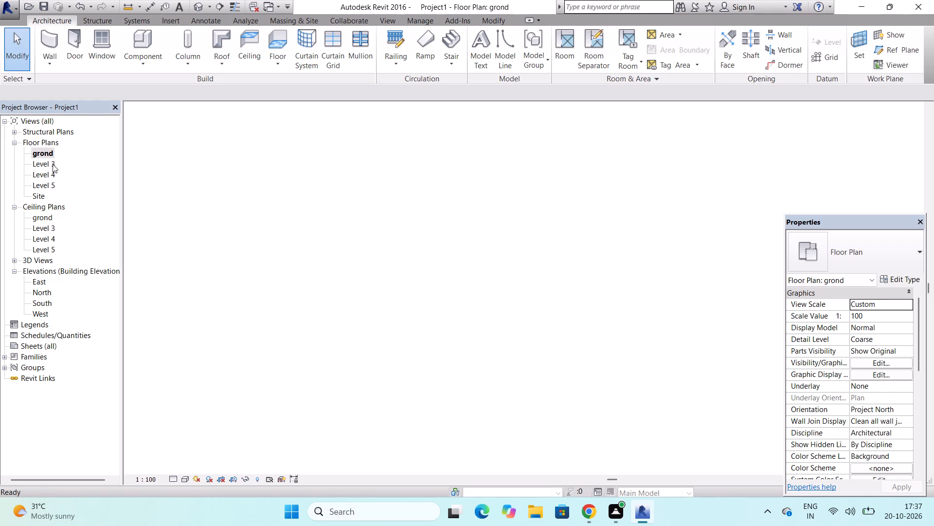
scroll(410, 385, down, 8)
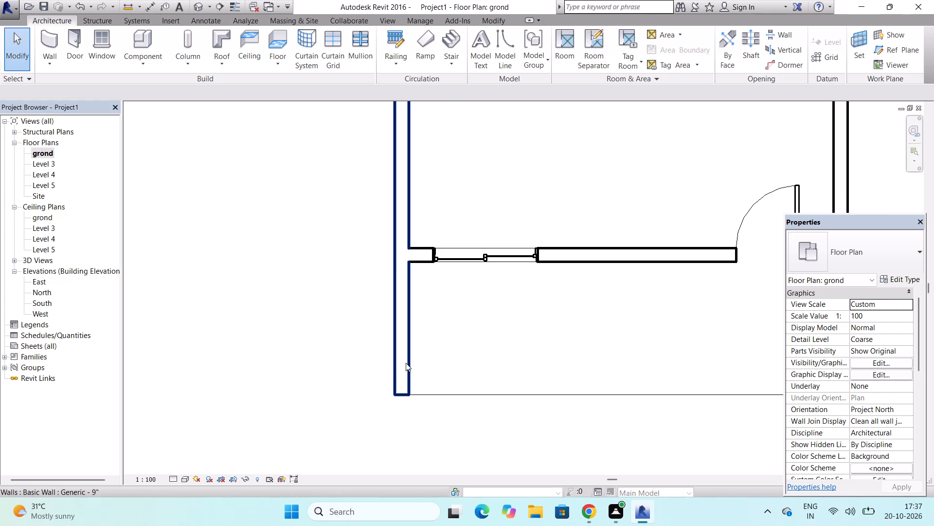
click(406, 361)
drag(400, 393, 402, 252)
key(Escape)
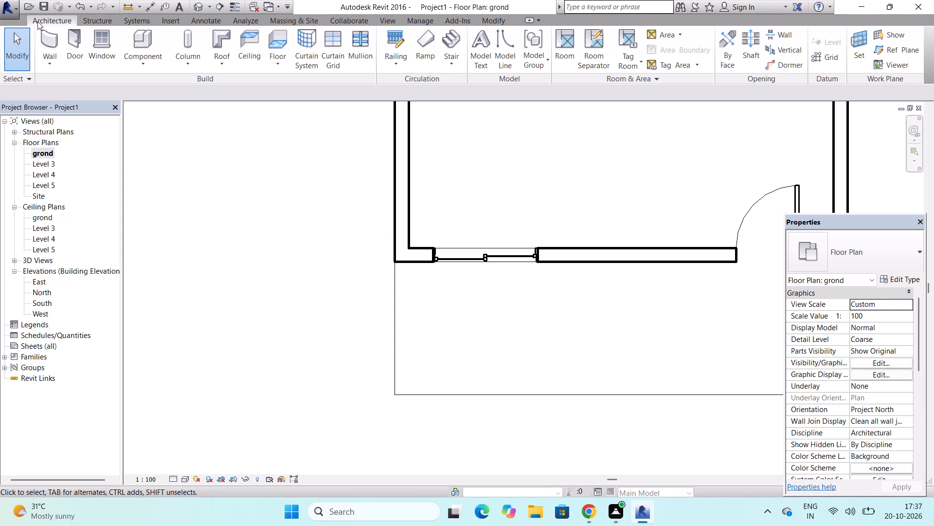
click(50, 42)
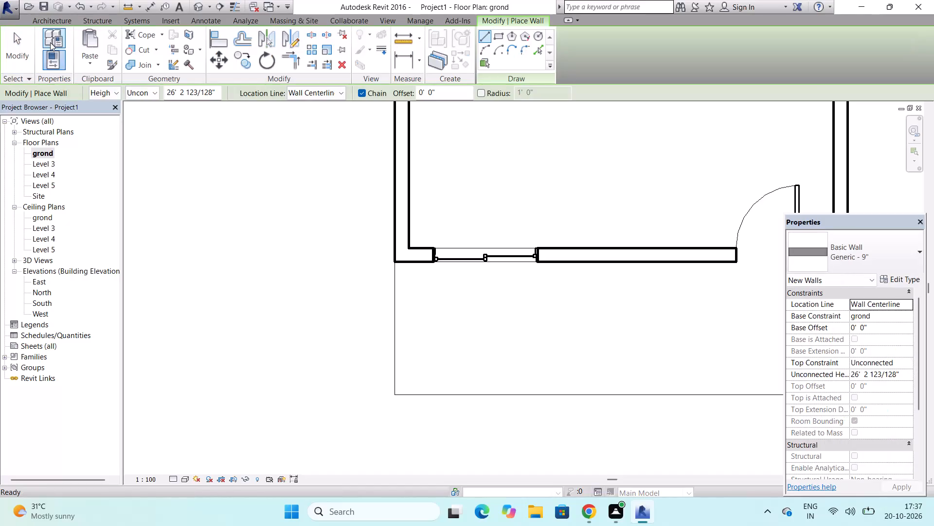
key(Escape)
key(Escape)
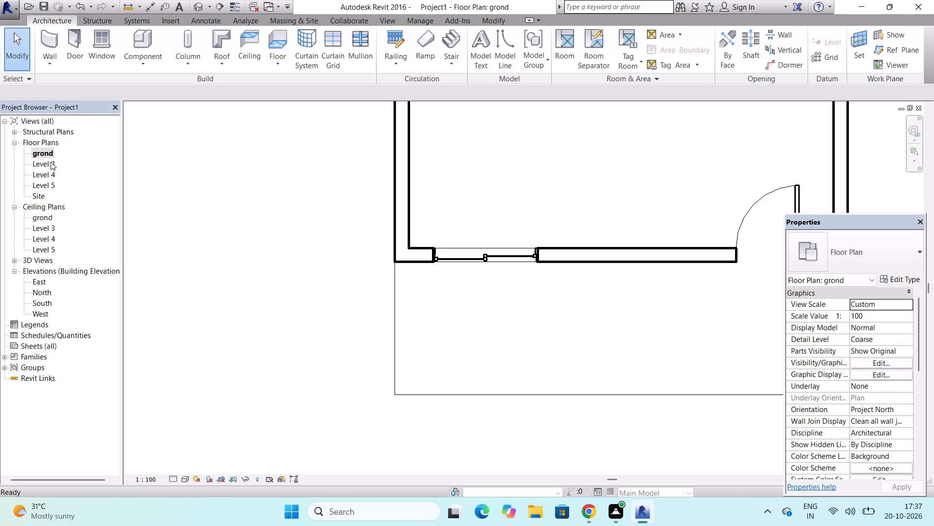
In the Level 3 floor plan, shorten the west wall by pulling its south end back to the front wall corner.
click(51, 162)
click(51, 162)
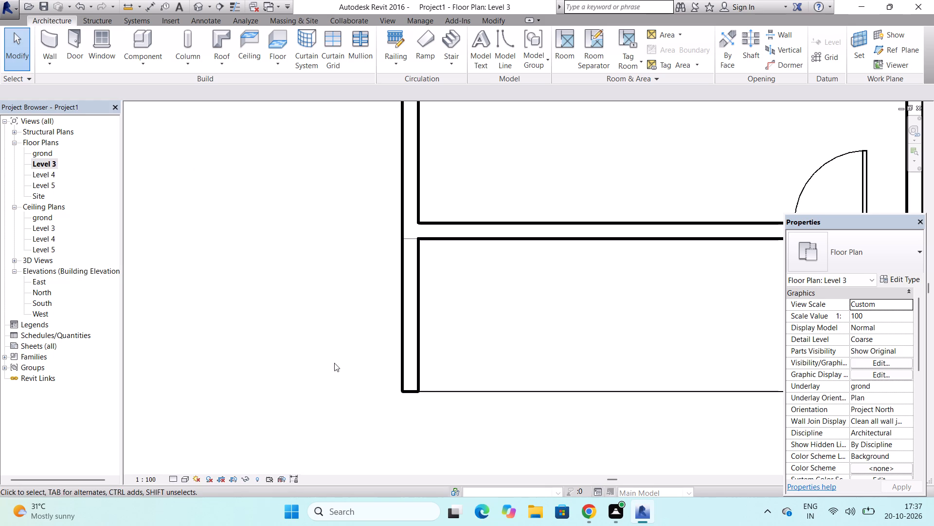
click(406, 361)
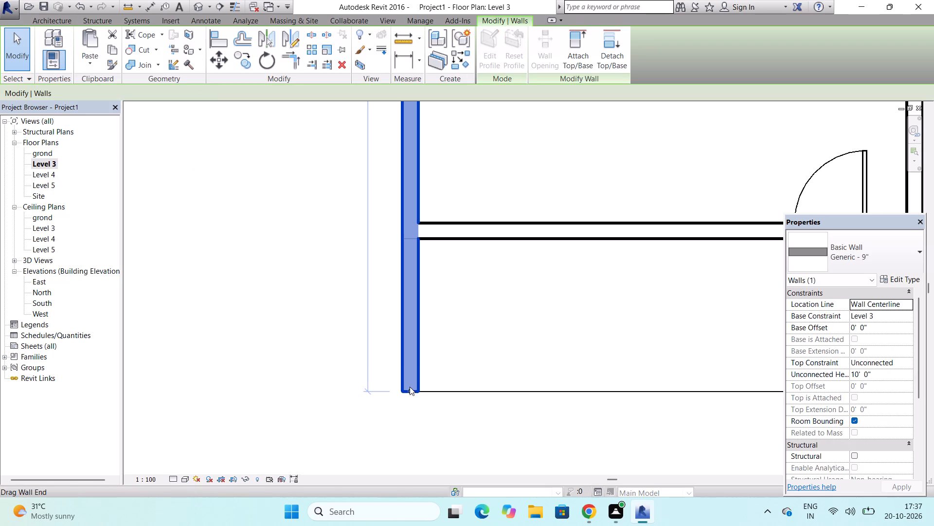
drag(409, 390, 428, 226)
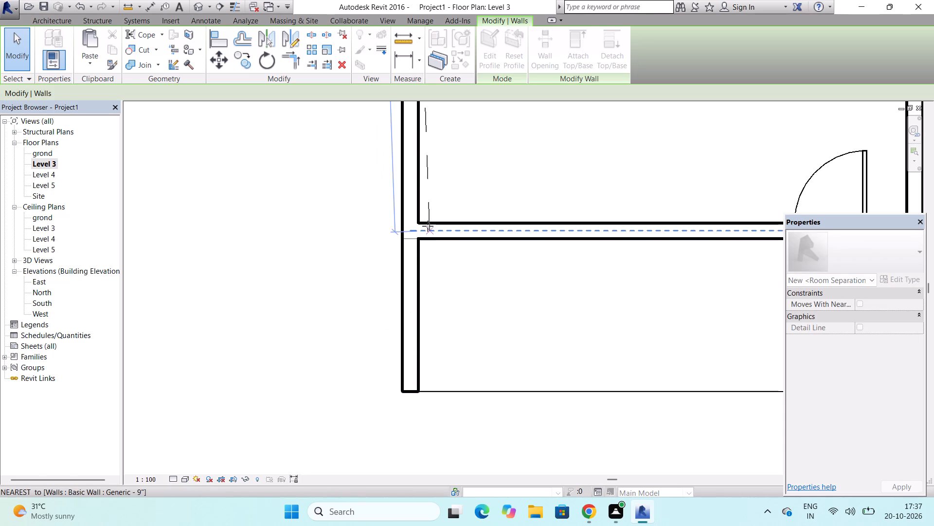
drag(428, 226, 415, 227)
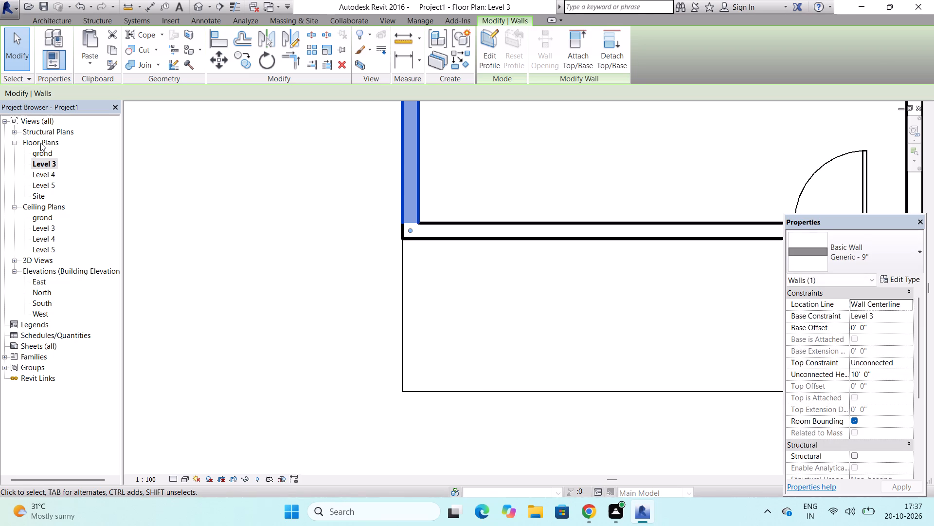
Check the shortened west walls in the default 3D view and open the South elevation.
click(193, 2)
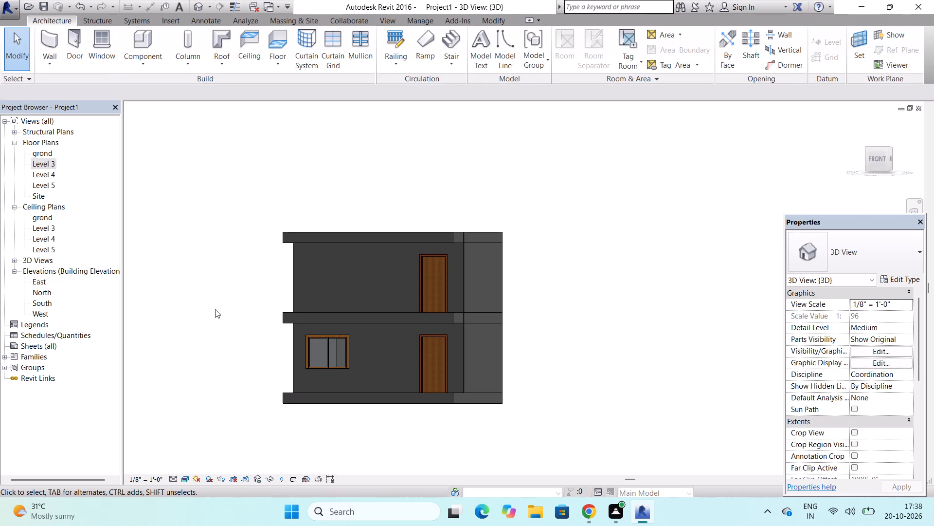
scroll(277, 367, up, 4)
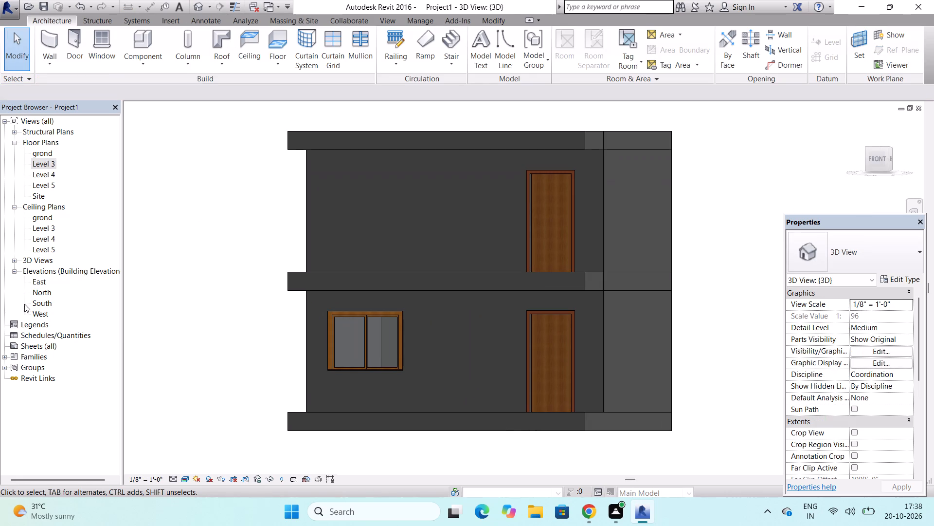
double_click(44, 303)
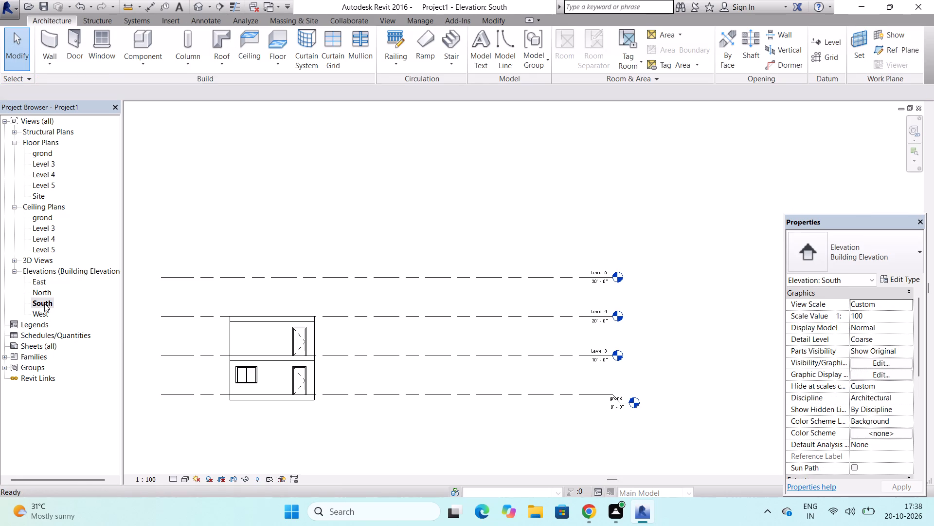
Start an in-place model in the Walls category with the default name and dismiss the licence notice.
scroll(217, 382, up, 9)
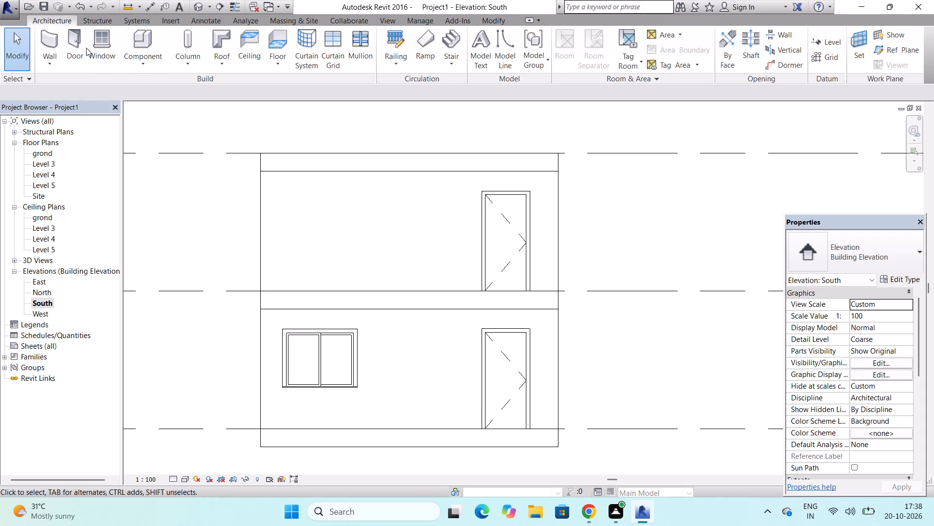
click(150, 58)
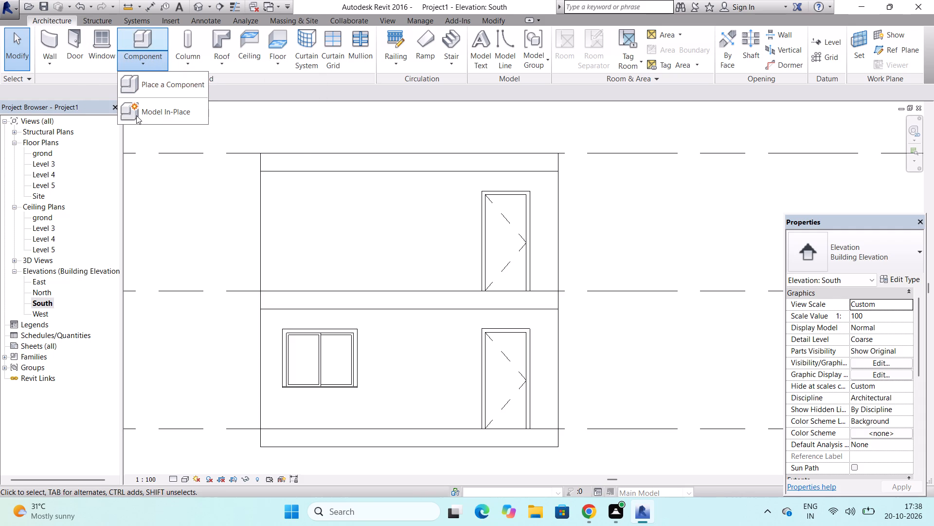
click(136, 115)
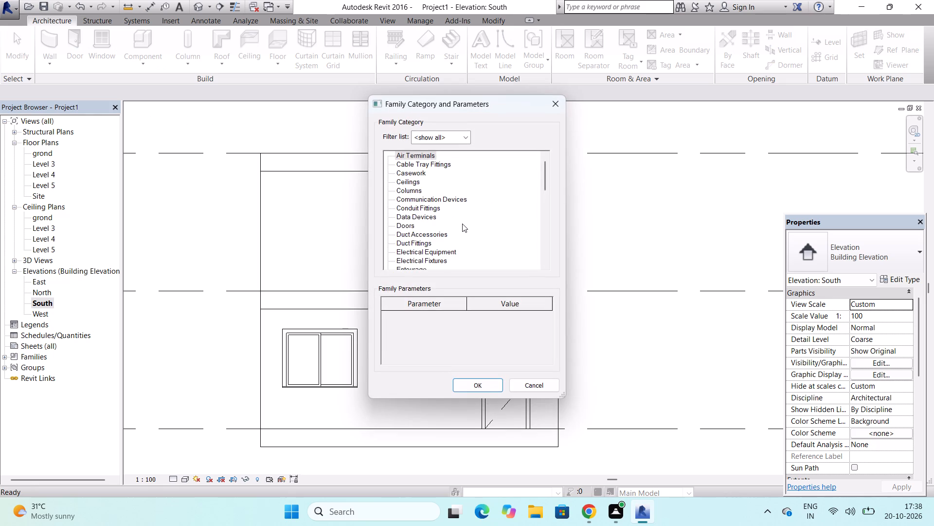
scroll(462, 225, down, 20)
scroll(462, 225, down, 7)
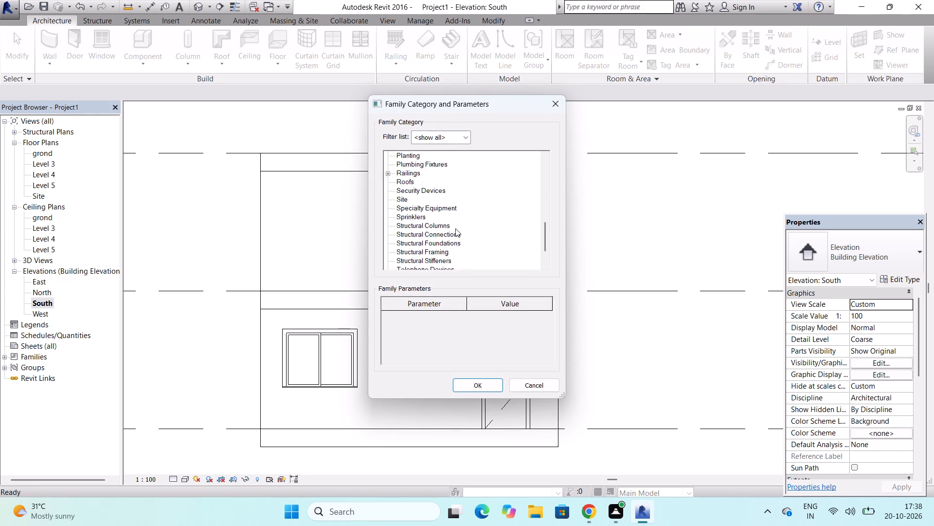
scroll(455, 228, down, 10)
click(402, 250)
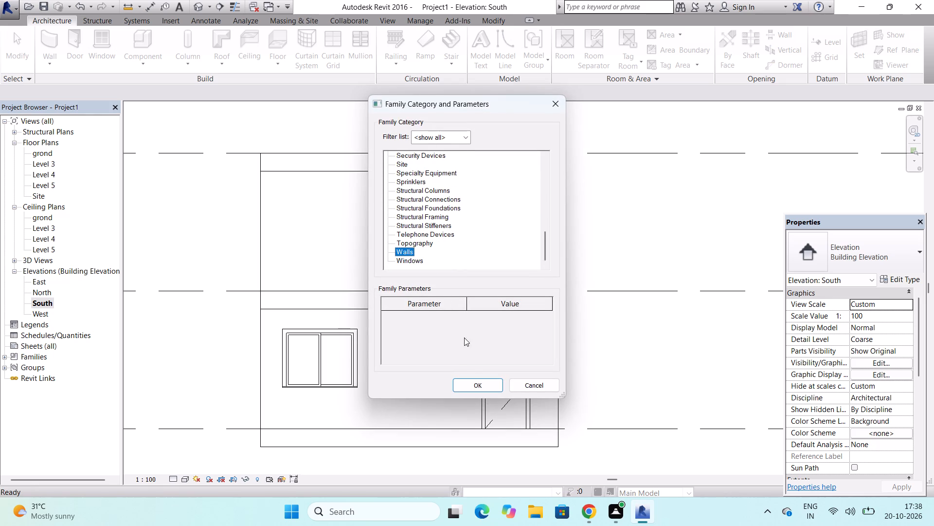
click(465, 378)
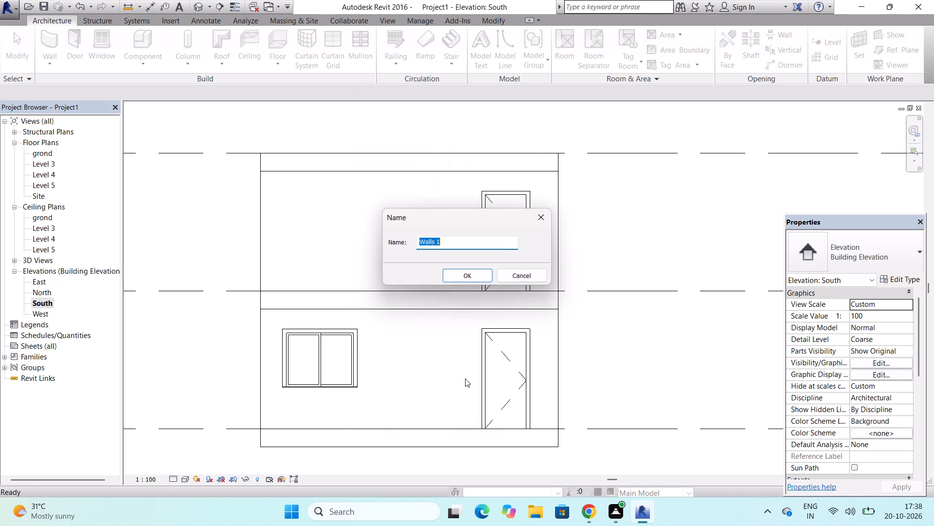
click(465, 278)
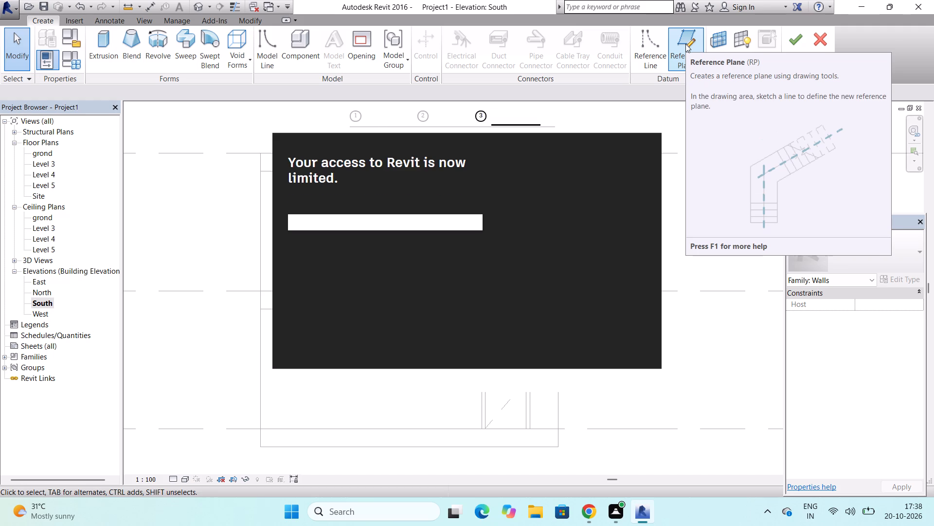
click(638, 122)
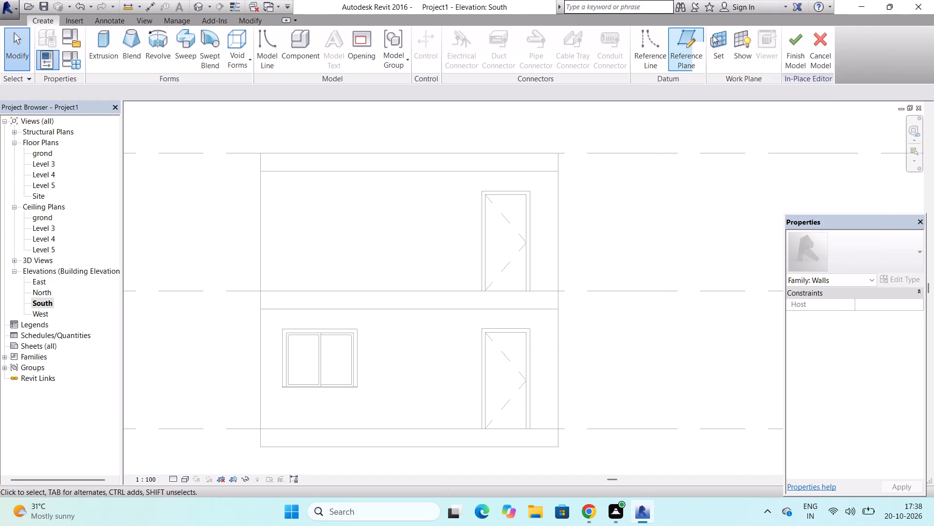
Set the work plane by picking a plane on the ground-storey window.
click(722, 36)
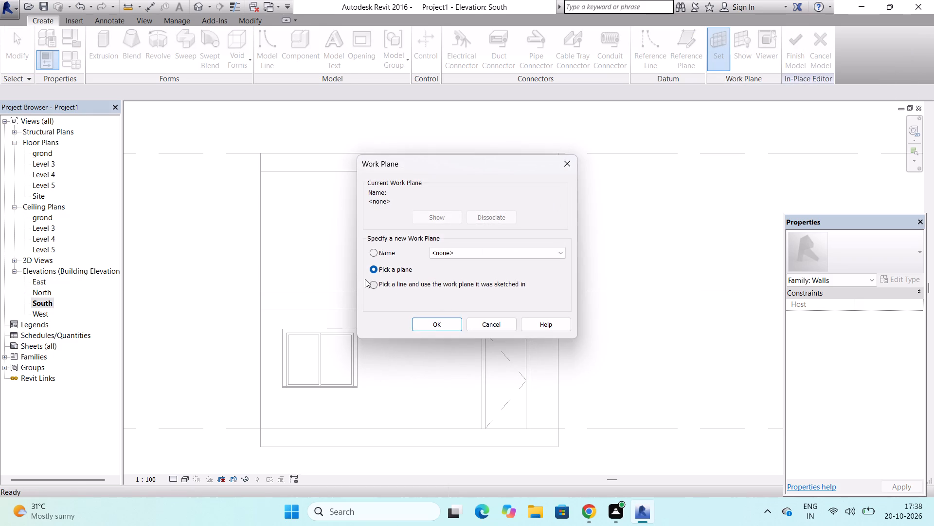
click(453, 325)
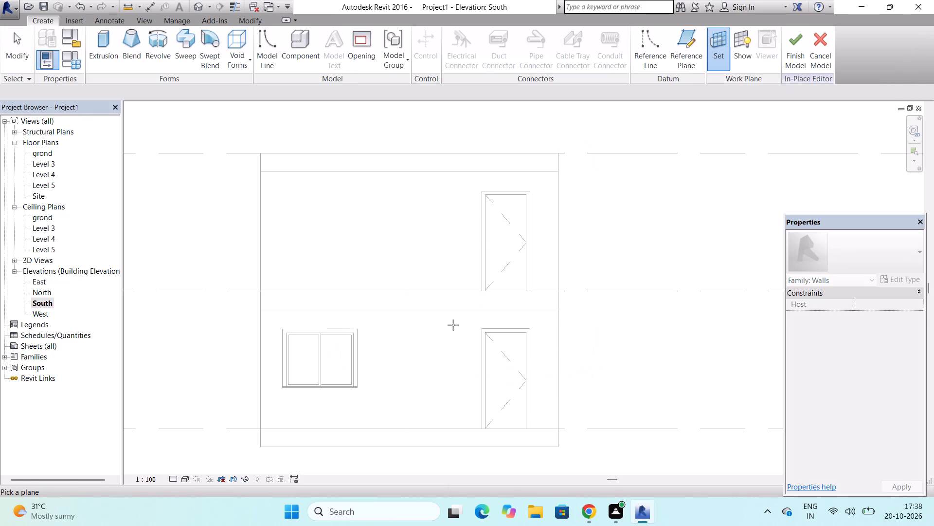
click(351, 329)
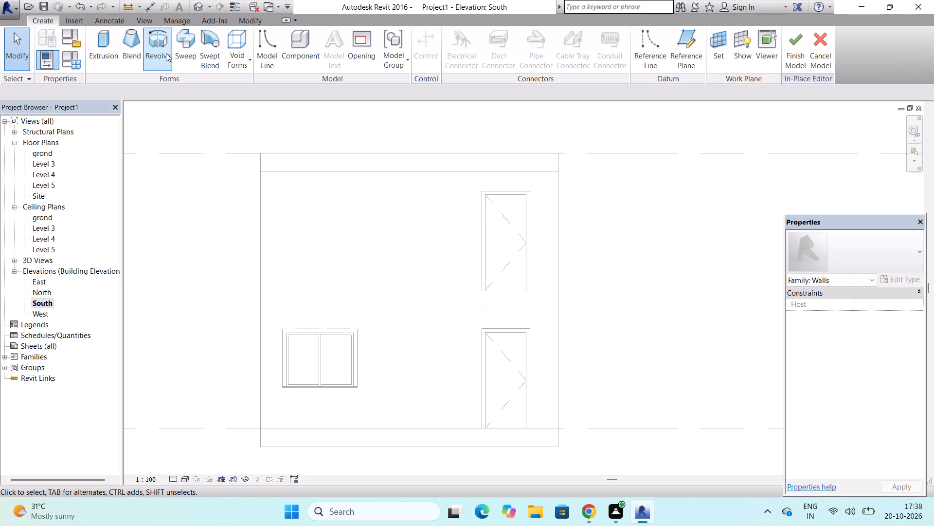
Start an extrusion and sketch a rectangle about 4' 2 3/4" high along the outer trim of the ground-storey window.
click(96, 41)
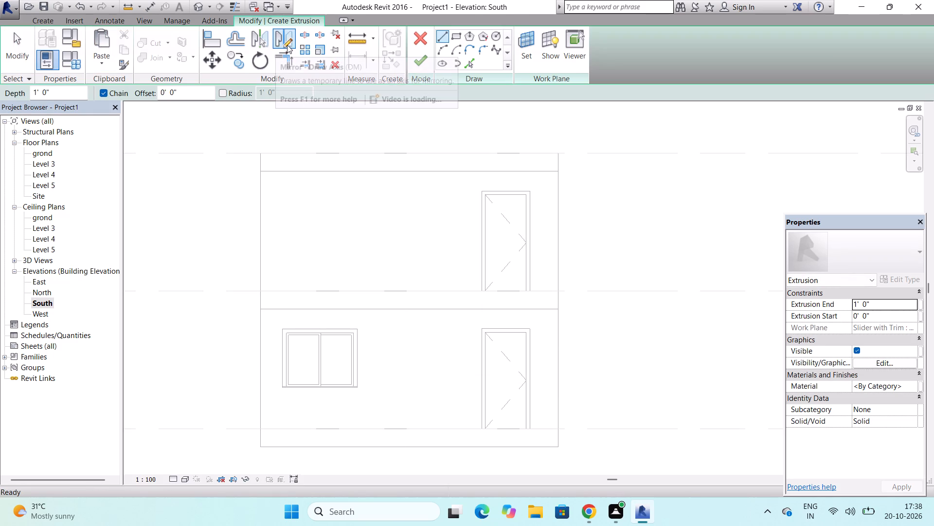
click(461, 37)
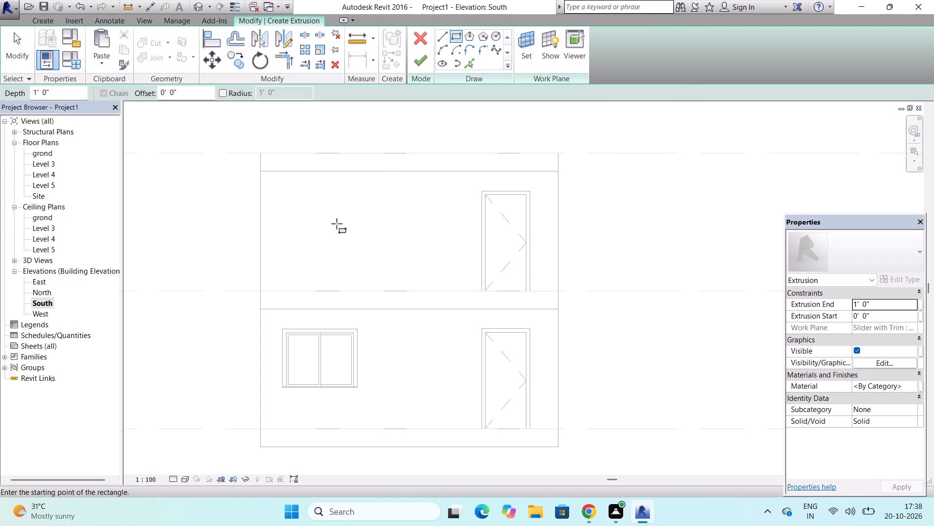
scroll(296, 341, up, 10)
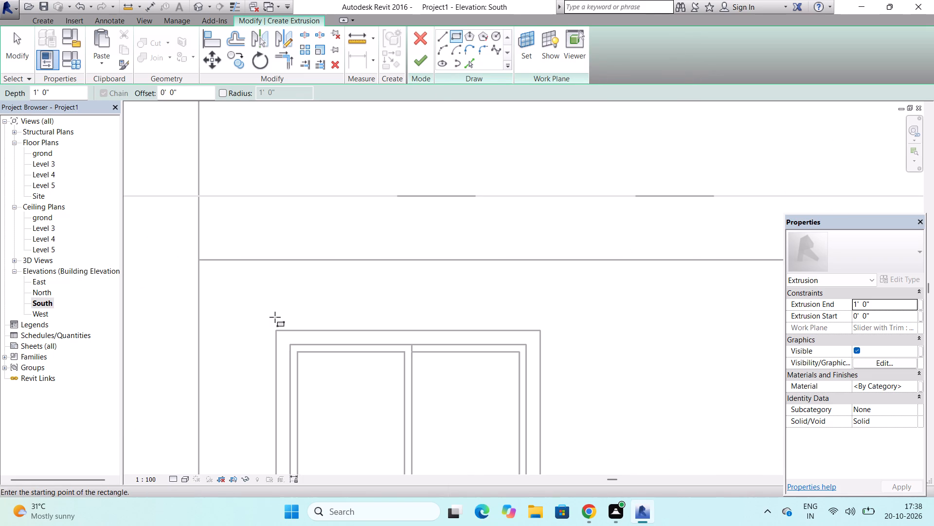
click(273, 332)
scroll(273, 332, down, 5)
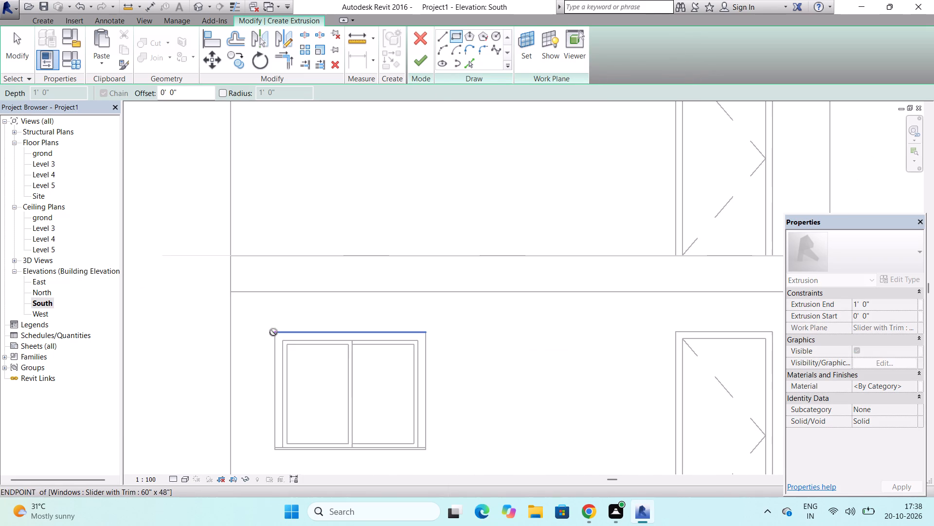
scroll(273, 332, down, 3)
scroll(370, 422, up, 6)
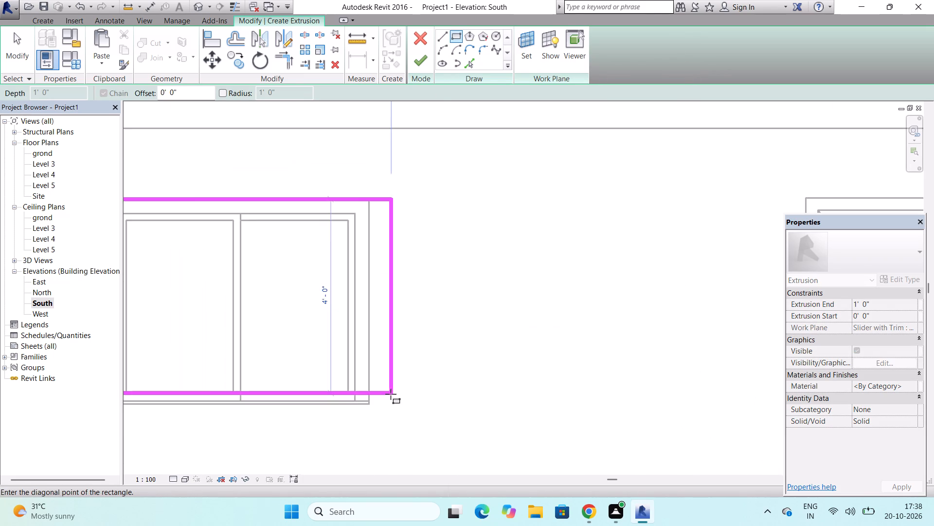
scroll(391, 394, up, 3)
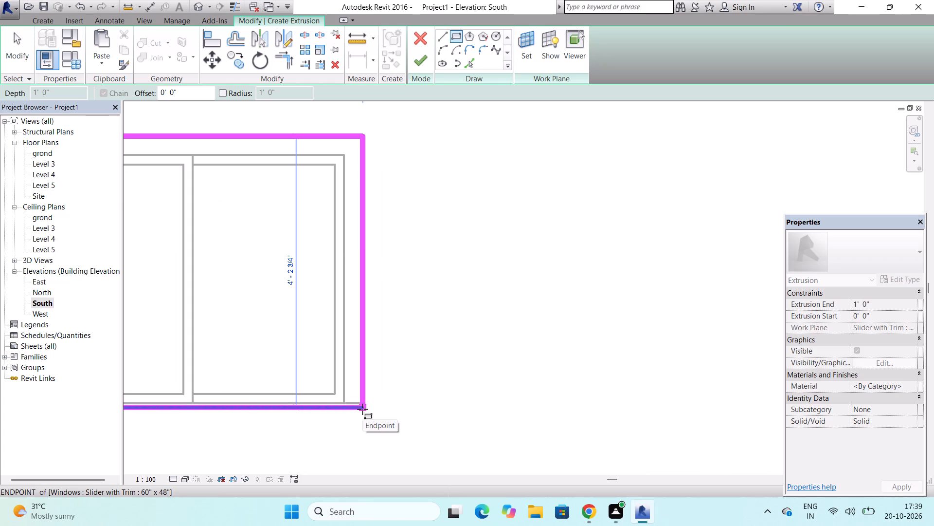
click(362, 409)
scroll(538, 323, down, 4)
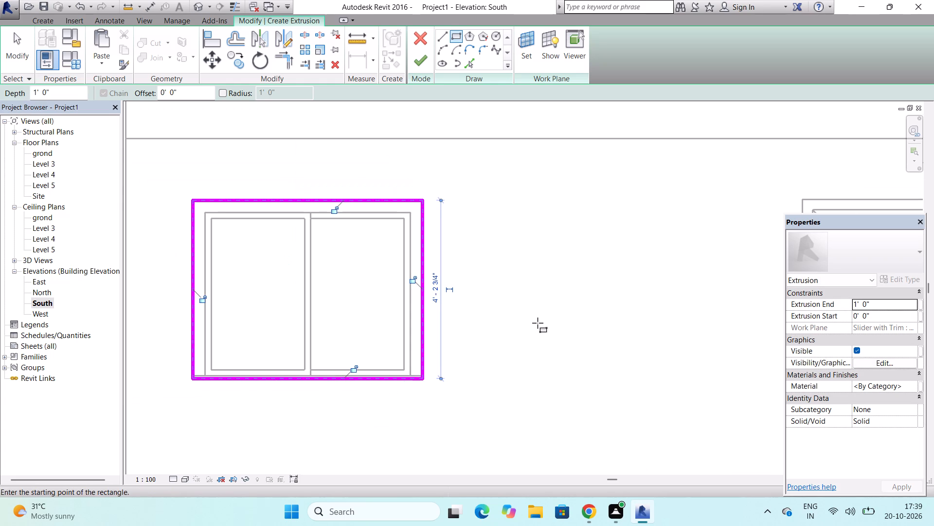
scroll(538, 323, up, 1)
scroll(538, 323, down, 4)
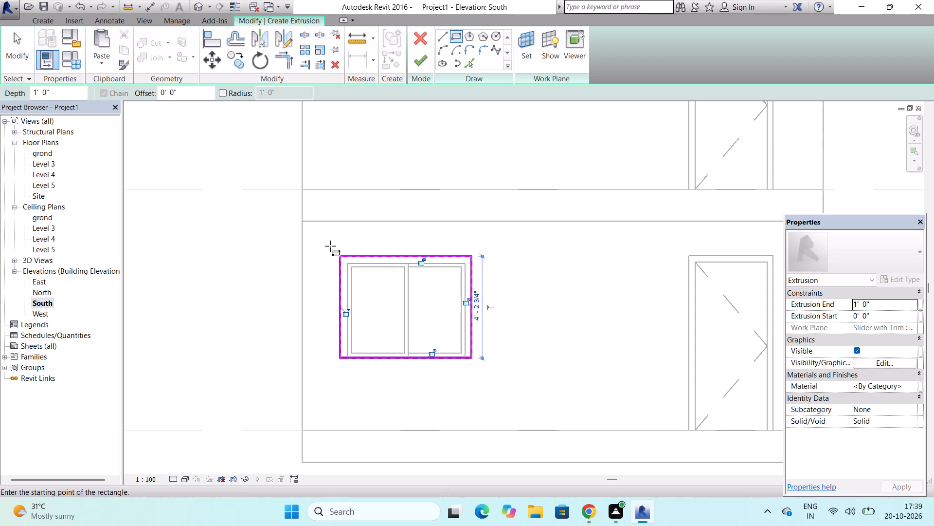
Sketch a surrounding rectangle about 6' 3" by 5' 1" and finish the window-surround extrusion with a depth of 1' 0".
click(330, 246)
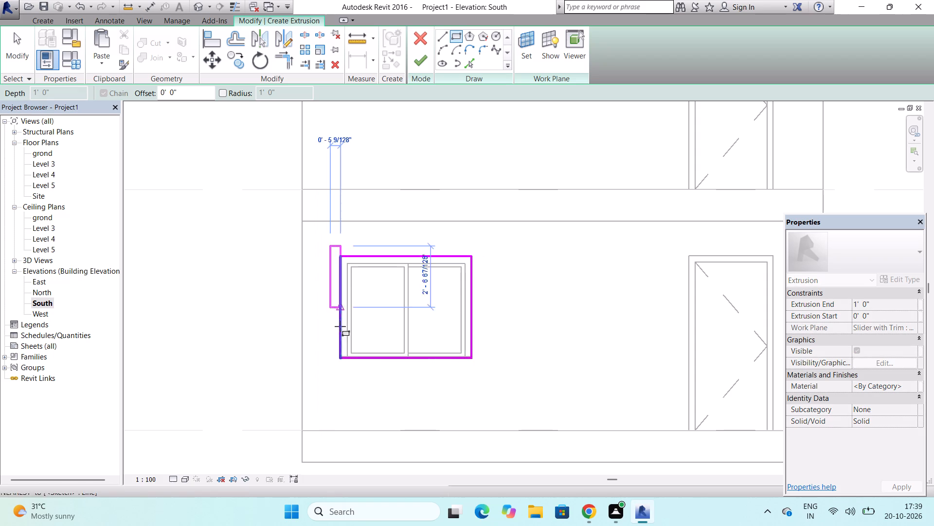
click(481, 369)
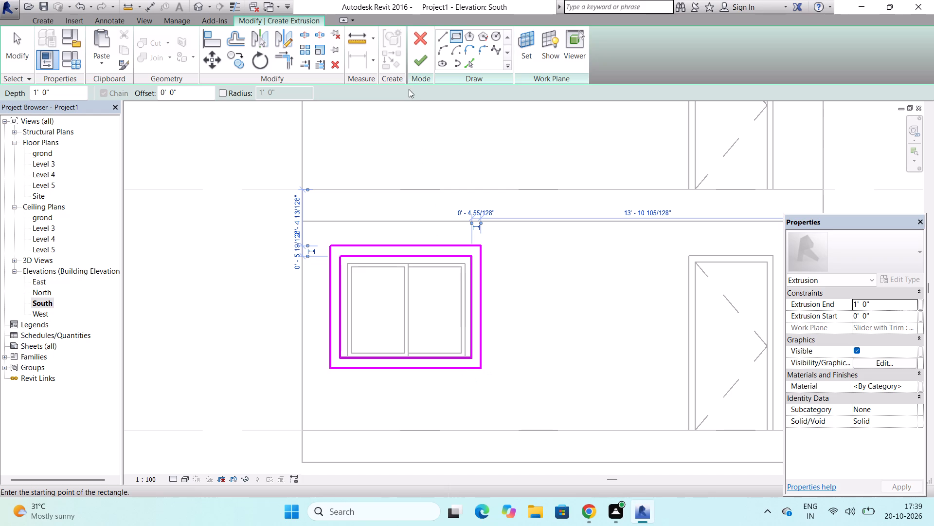
click(420, 64)
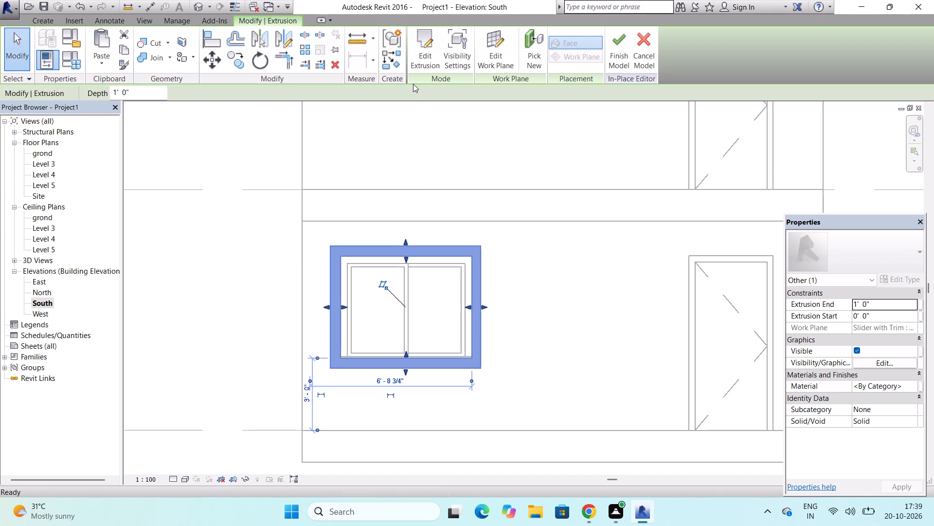
Pull the surround's inner top, left and right edges inward to the window's frame lines, dismissing the licence notice.
scroll(407, 291, up, 3)
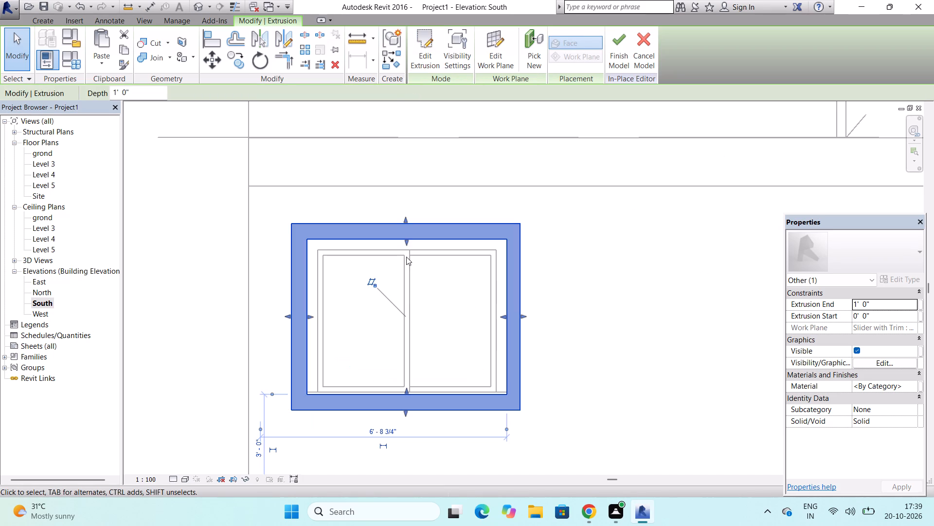
drag(406, 240, 406, 257)
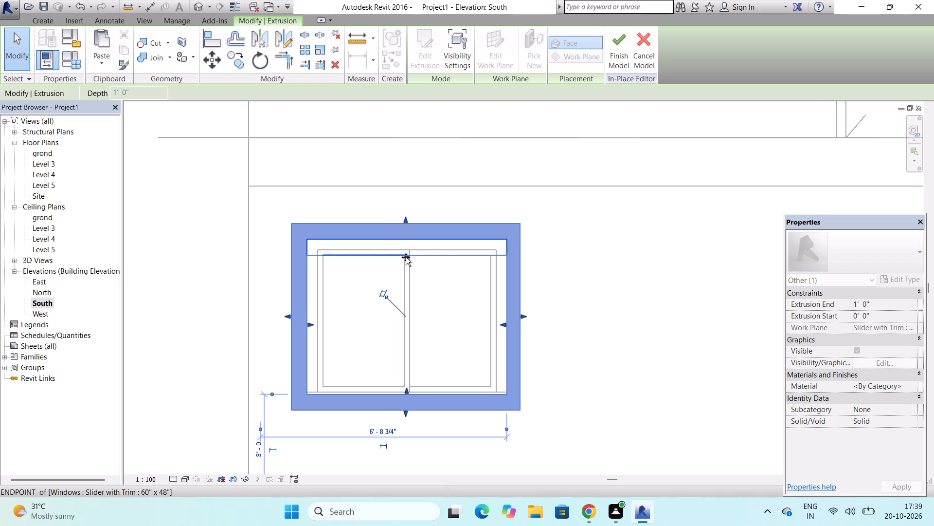
drag(406, 257, 406, 254)
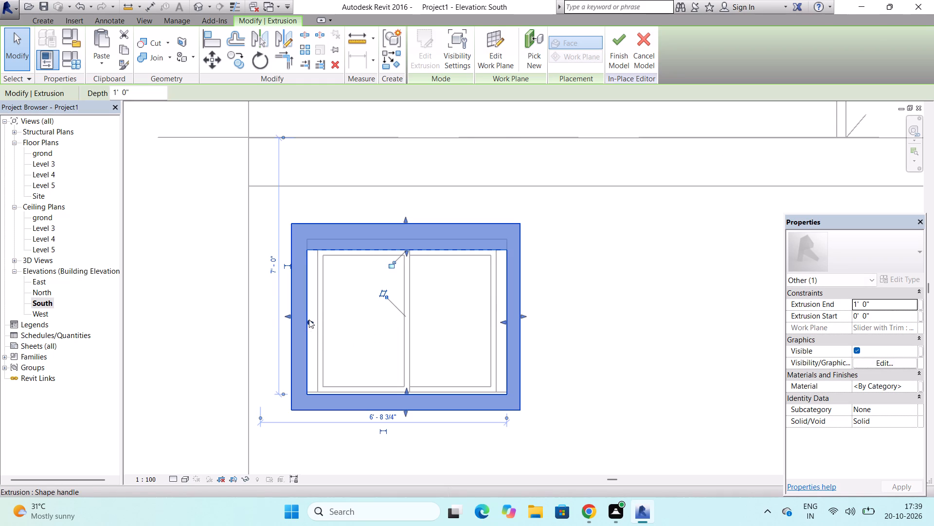
drag(309, 319, 316, 315)
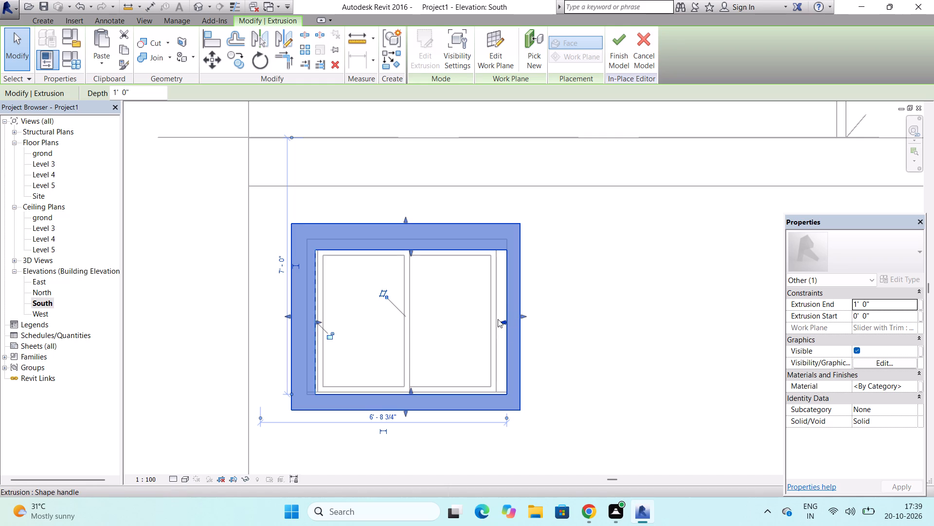
drag(505, 320, 496, 320)
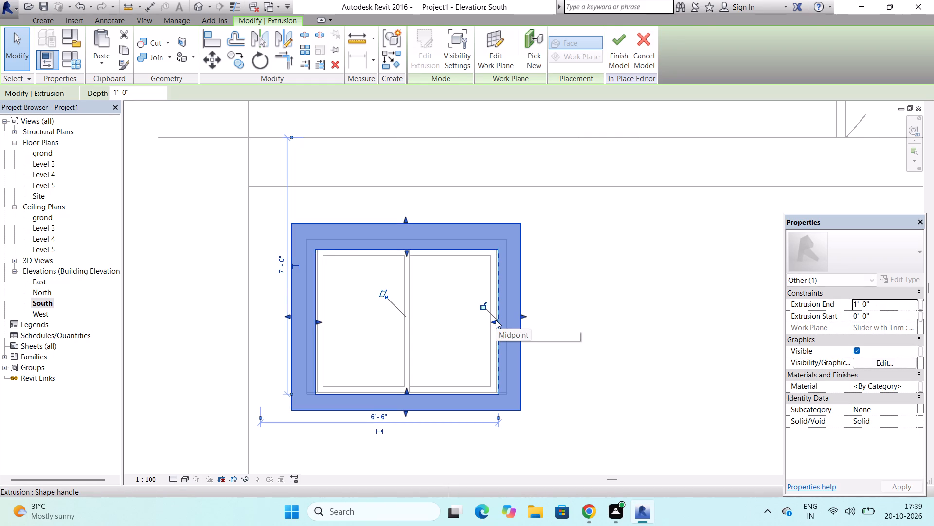
scroll(496, 320, up, 10)
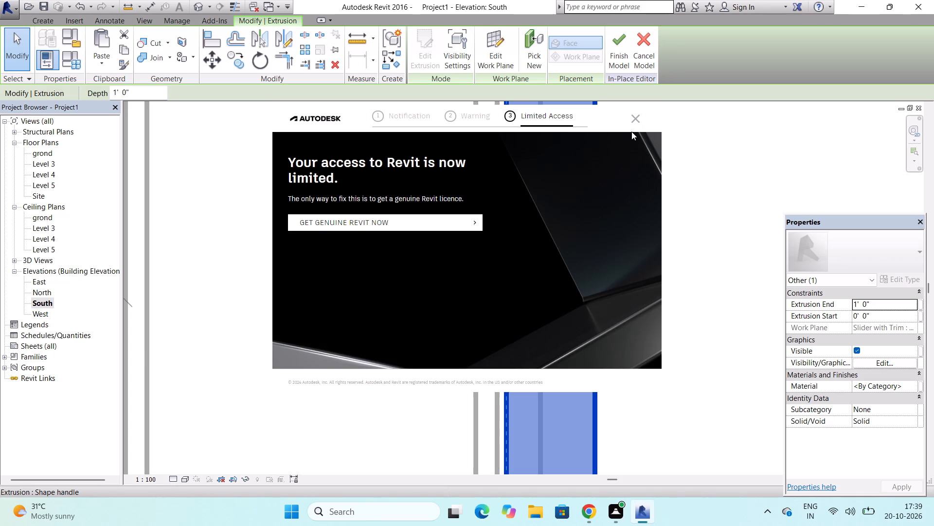
click(633, 114)
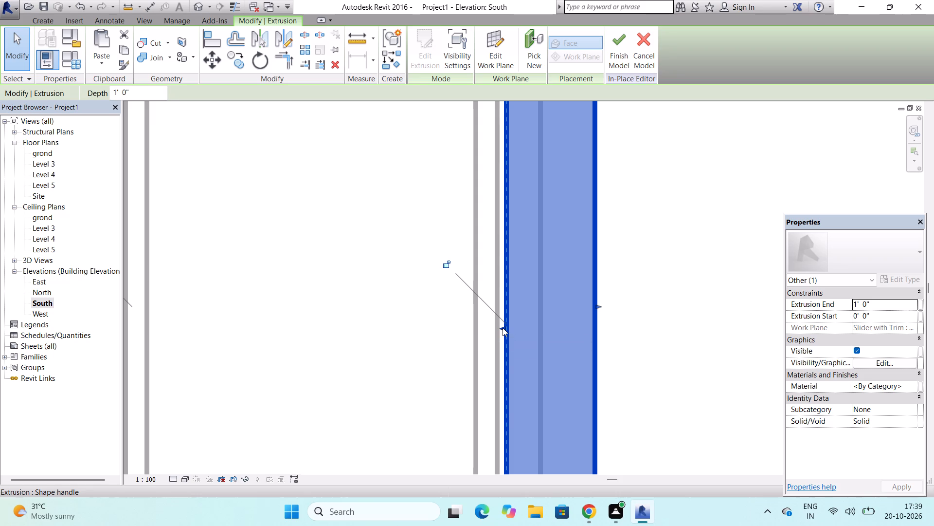
drag(503, 327, 493, 330)
scroll(547, 290, down, 8)
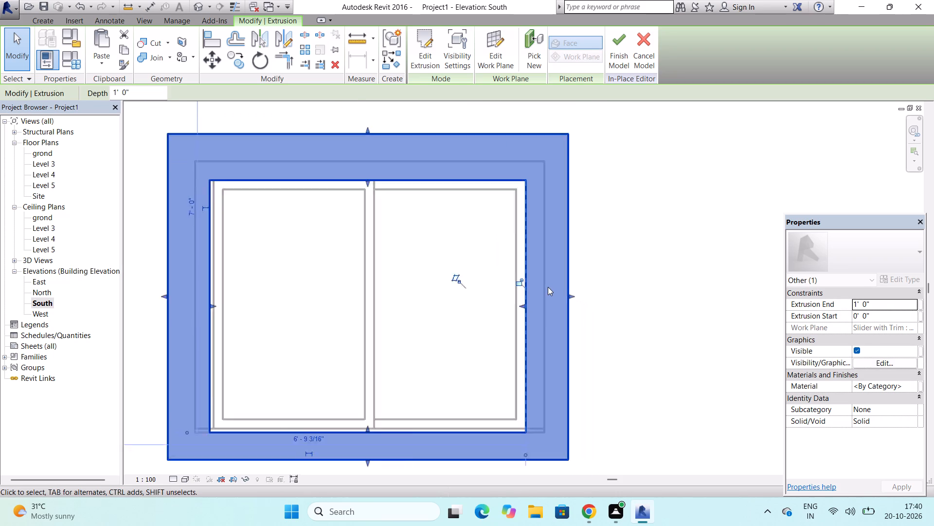
Pull the surround's inner bottom edge up to the window's lower frame line.
scroll(548, 287, down, 2)
scroll(441, 365, up, 14)
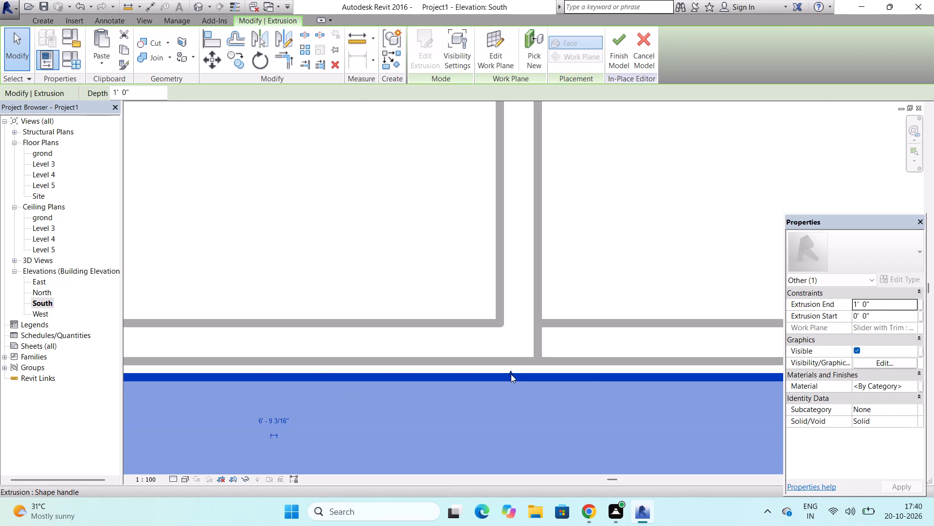
drag(511, 373, 511, 365)
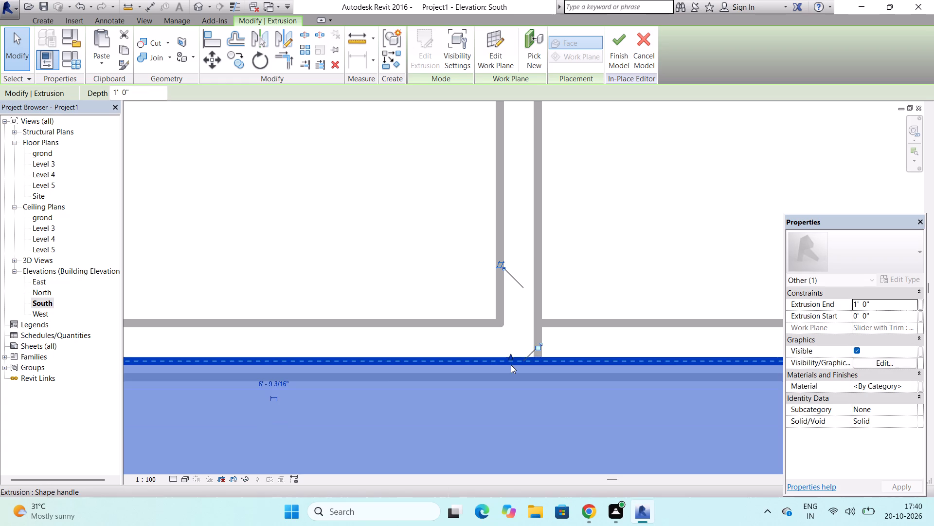
Pull the surround's inner left edge in to the window's frame line and finish the in-place model.
scroll(511, 365, down, 13)
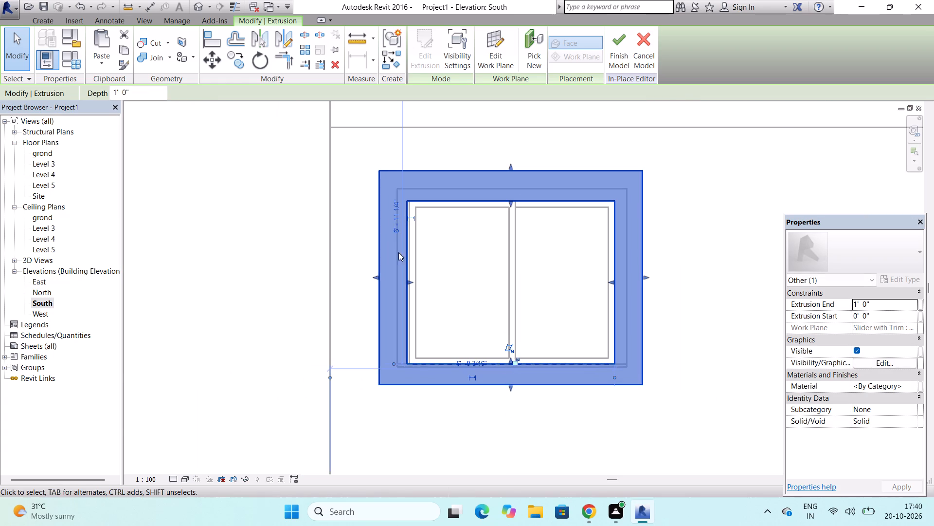
scroll(385, 251, up, 10)
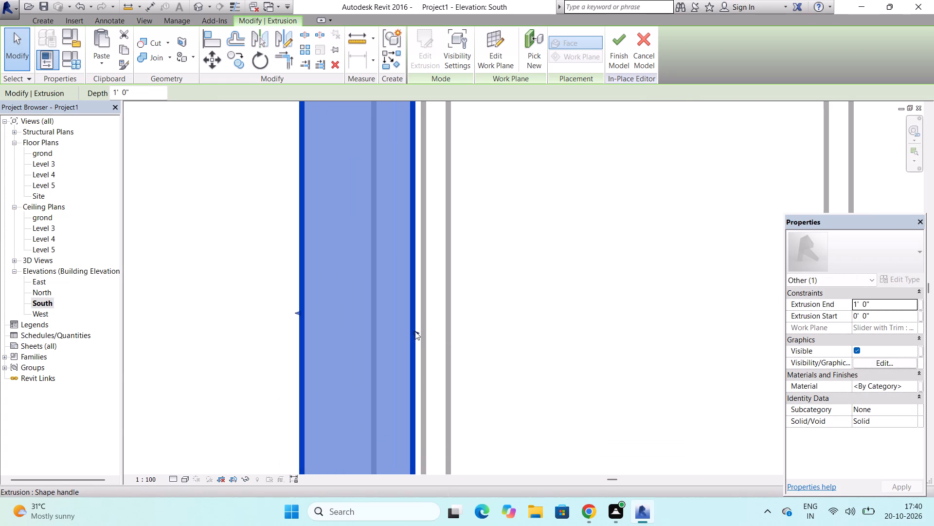
click(415, 331)
scroll(418, 331, down, 10)
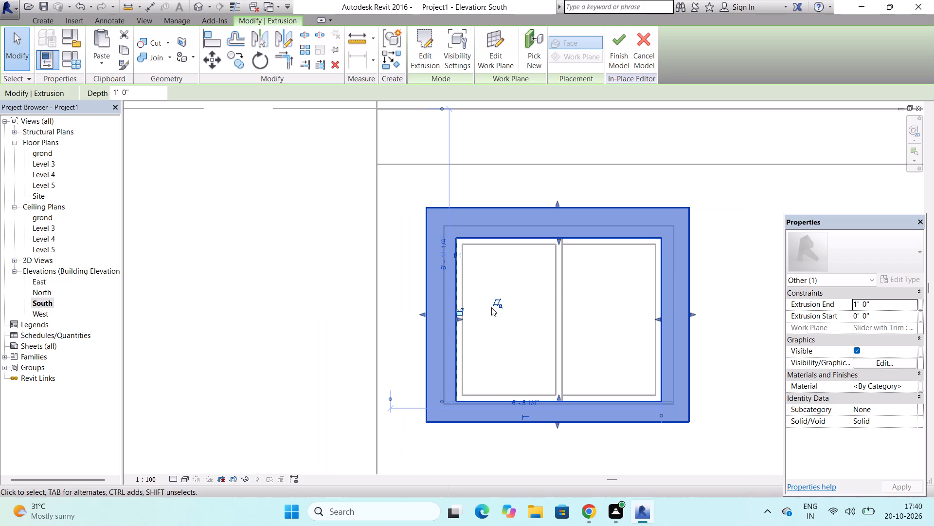
click(672, 192)
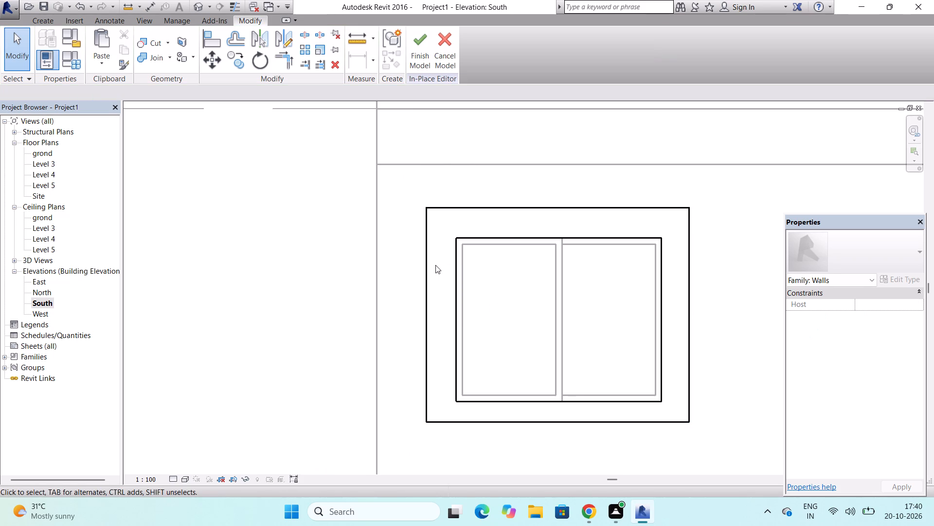
click(413, 58)
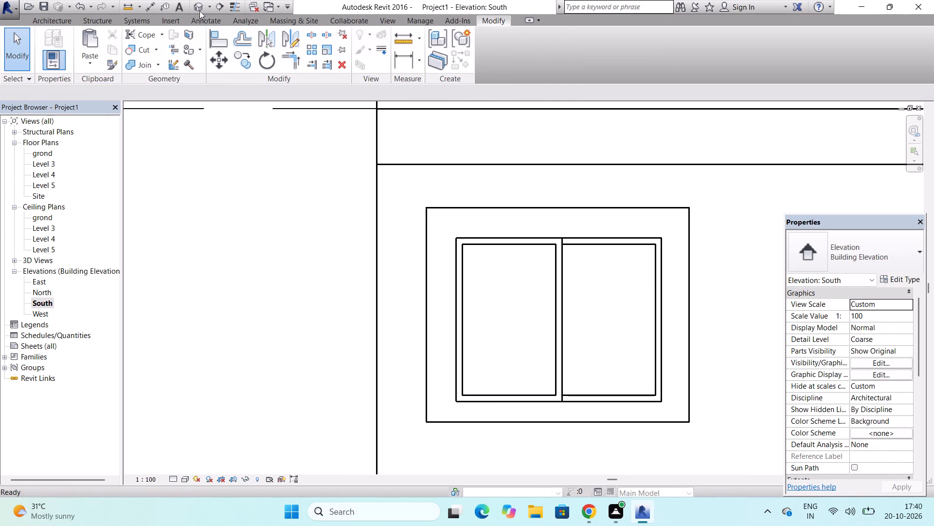
Examine the finished window surround from the front in the 3D view and in the East and North elevations.
click(198, 9)
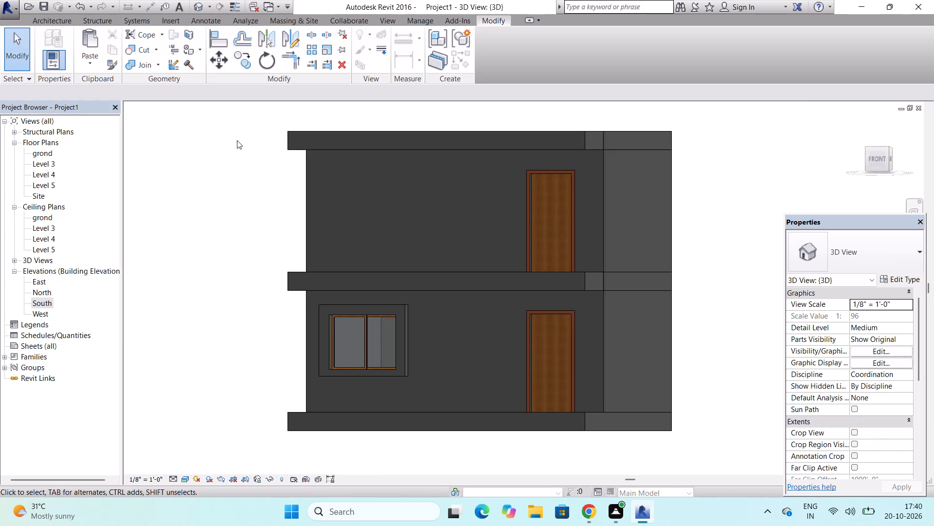
scroll(221, 342, up, 3)
scroll(180, 328, down, 8)
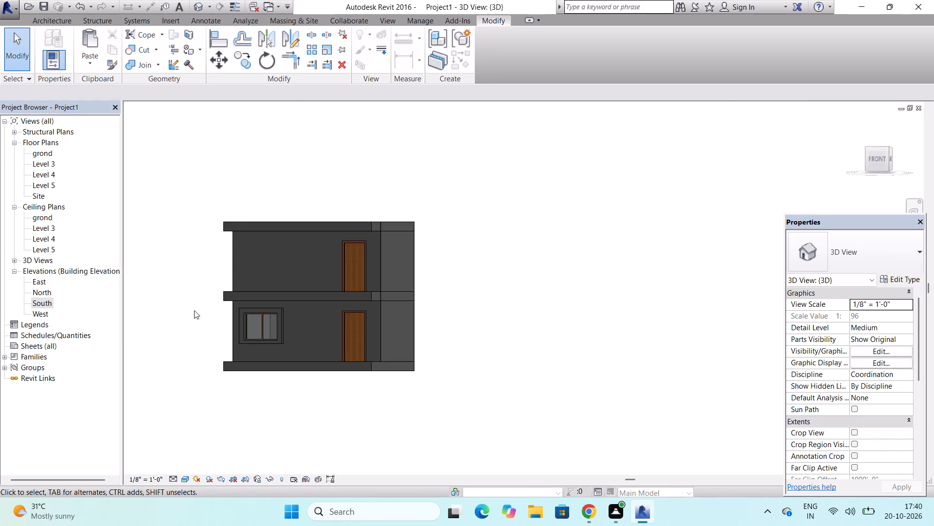
scroll(521, 303, up, 4)
scroll(521, 303, down, 7)
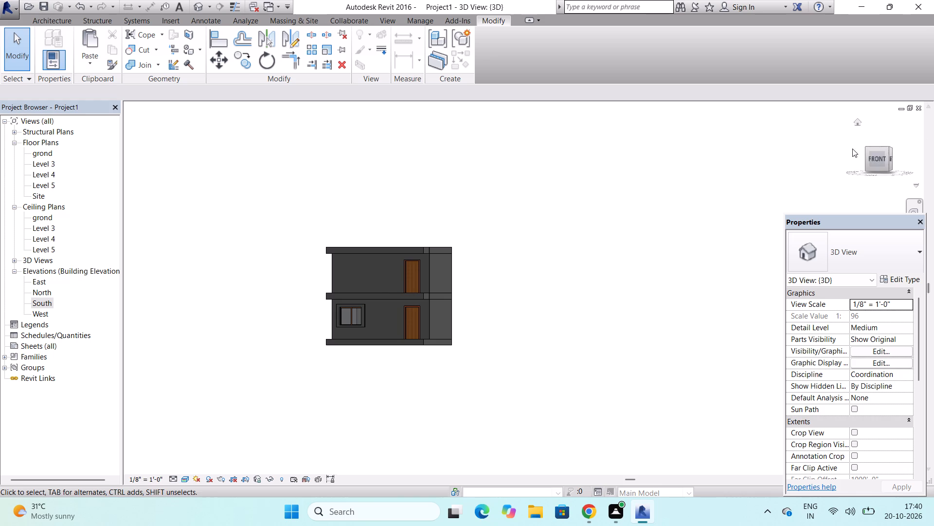
drag(868, 148, 899, 147)
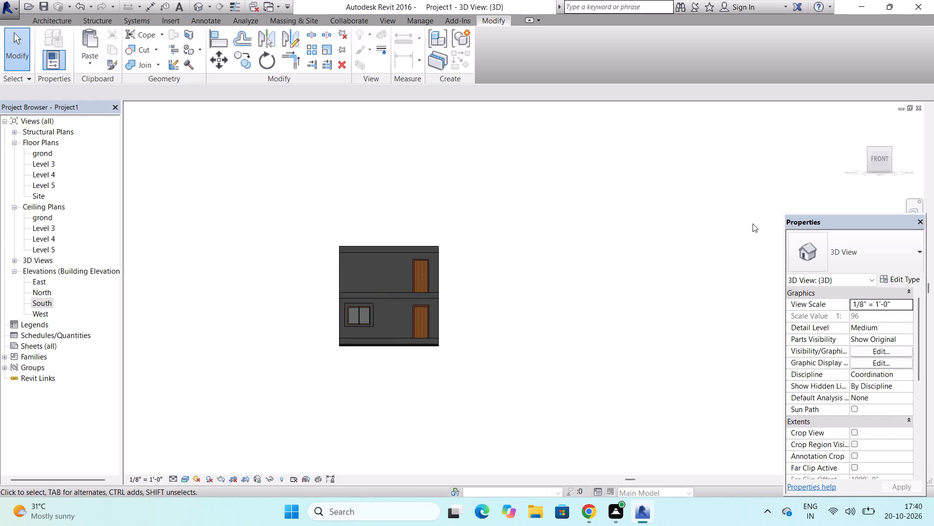
scroll(345, 328, up, 7)
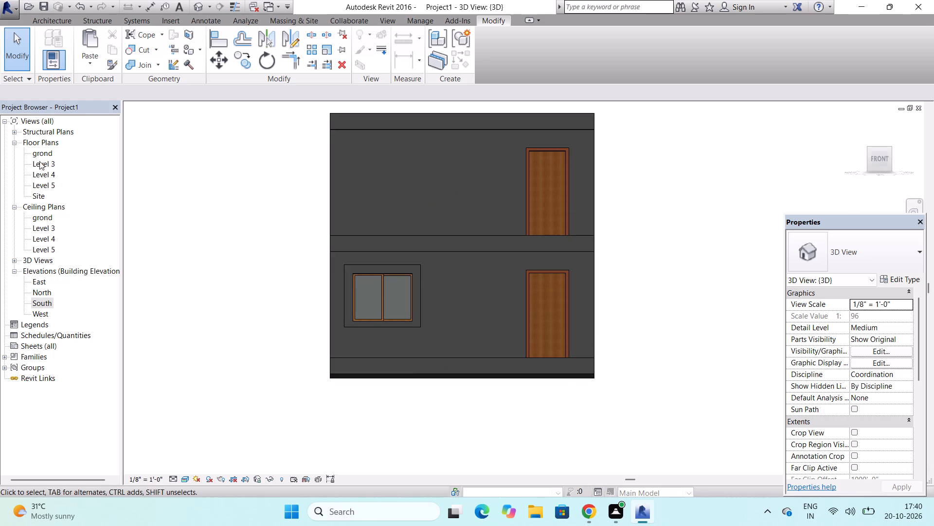
double_click(34, 283)
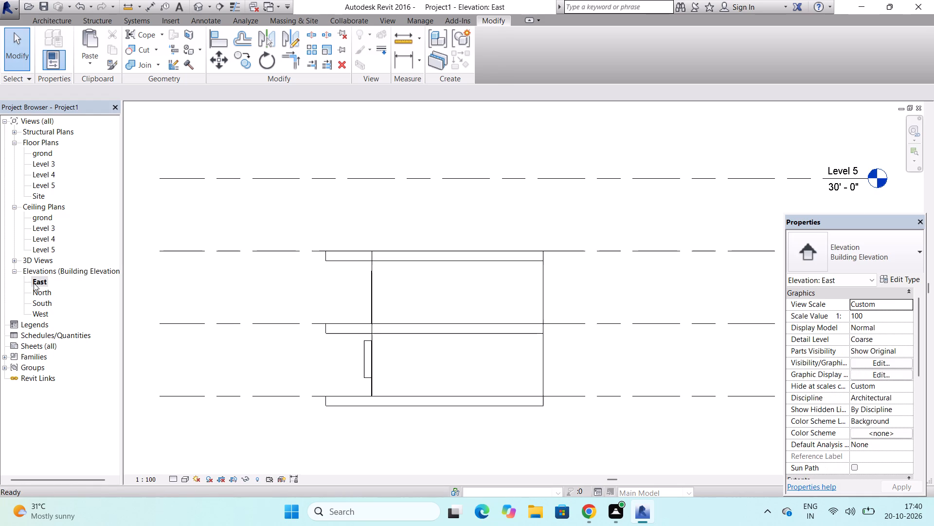
click(45, 291)
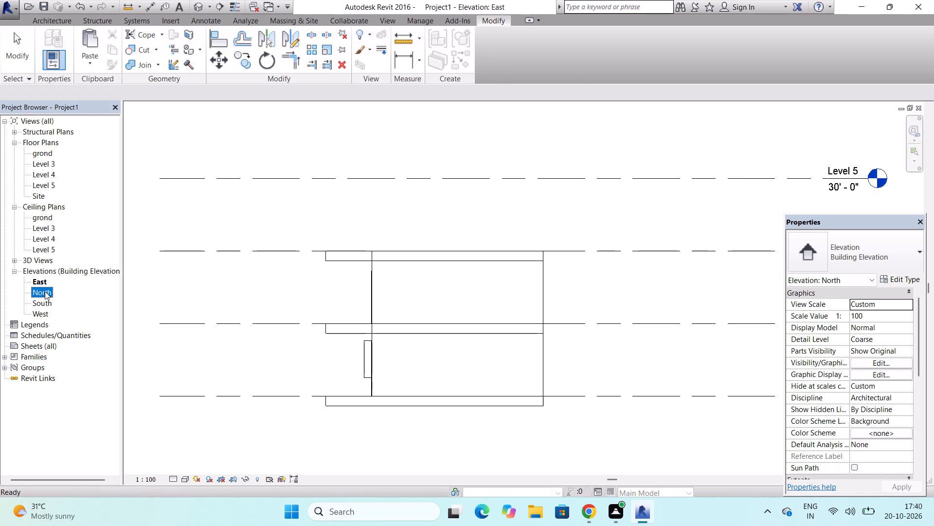
click(45, 291)
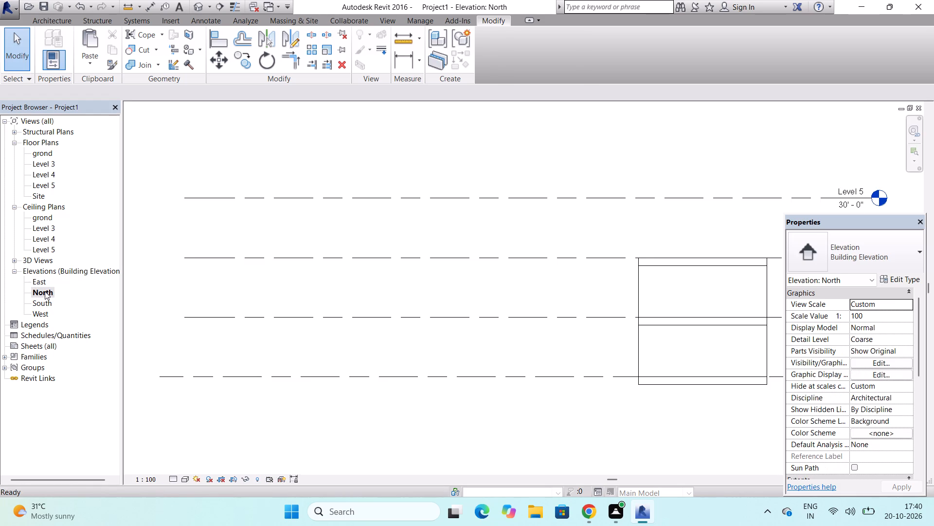
In the South elevation, start a new in-place component in the Walls category with the default name, dismissing the licence notice.
double_click(45, 301)
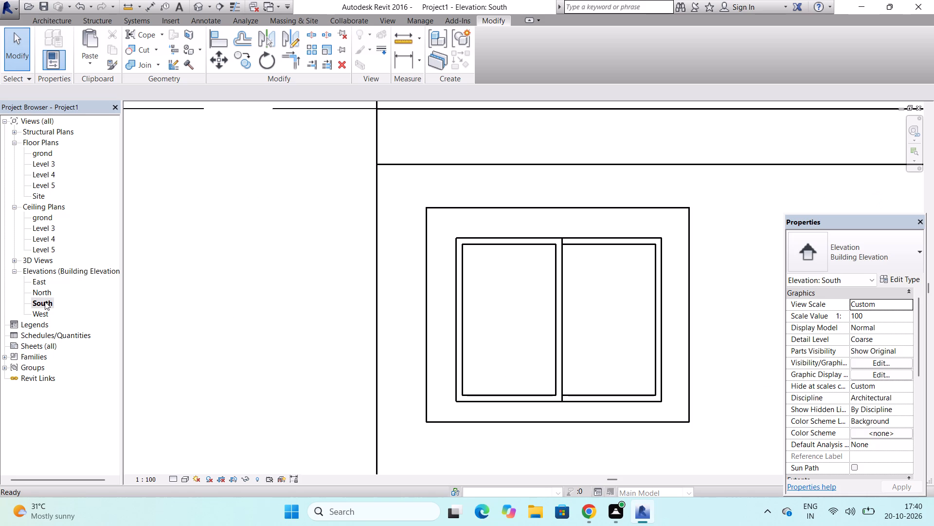
scroll(388, 257, down, 2)
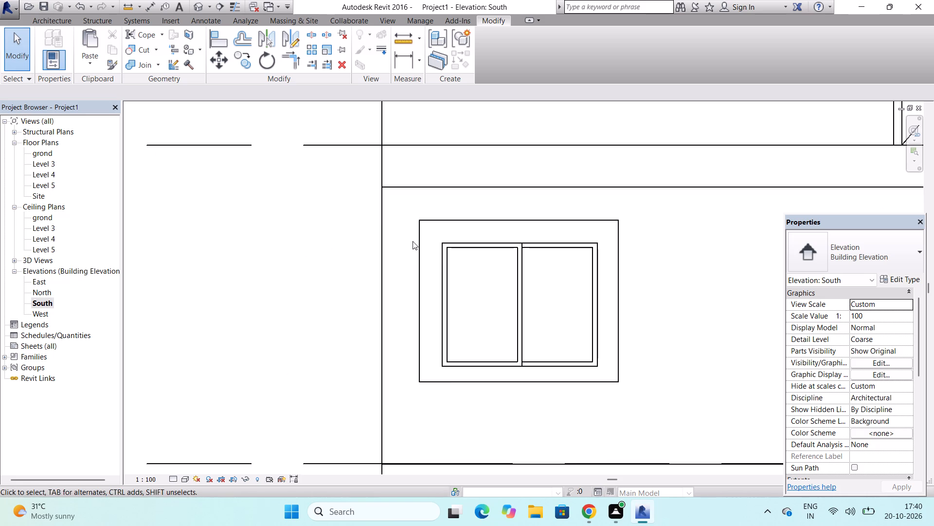
scroll(413, 241, down, 3)
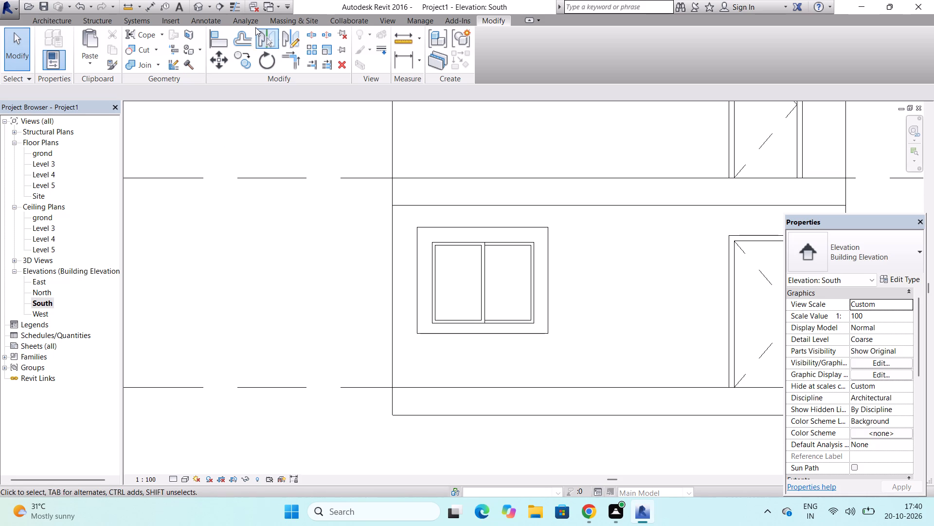
click(72, 20)
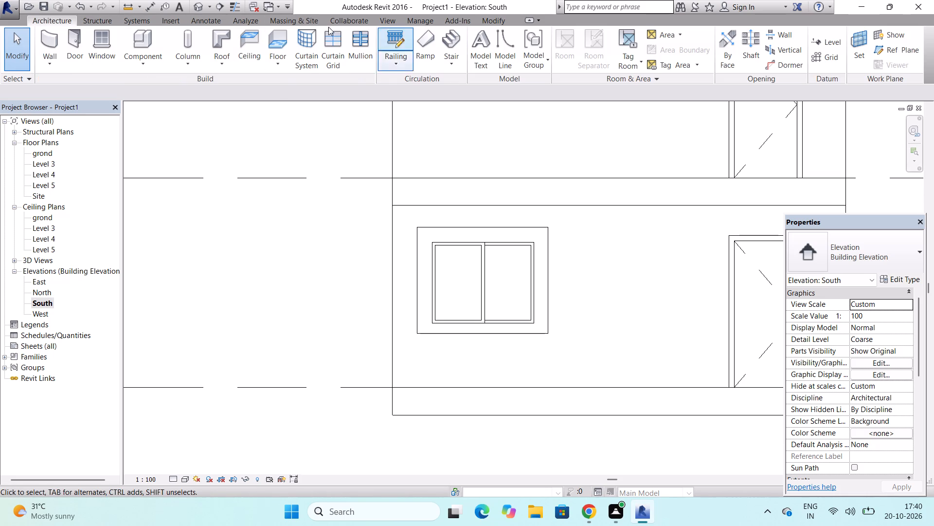
double_click(54, 42)
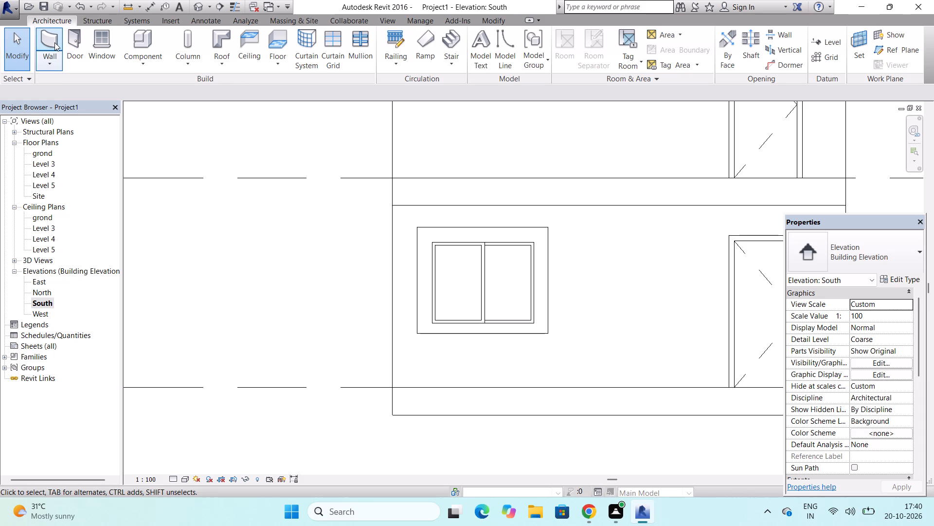
double_click(54, 37)
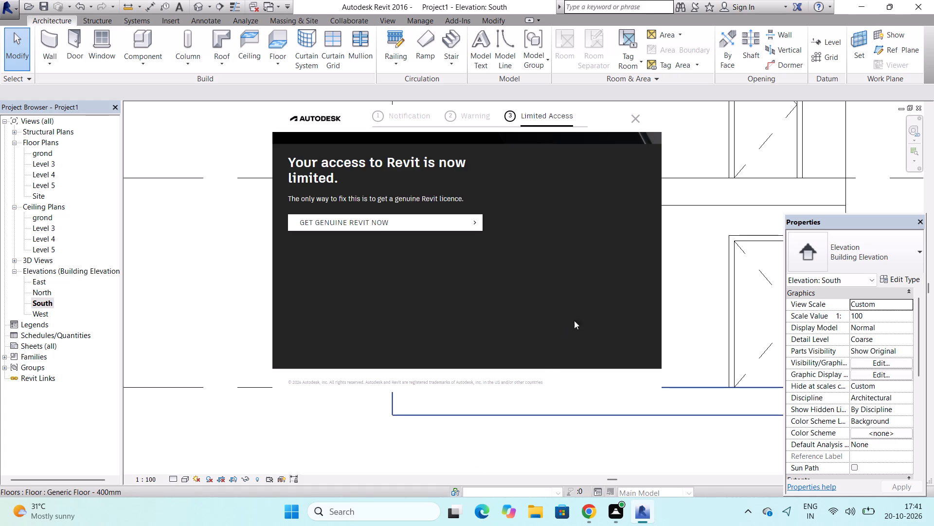
click(634, 121)
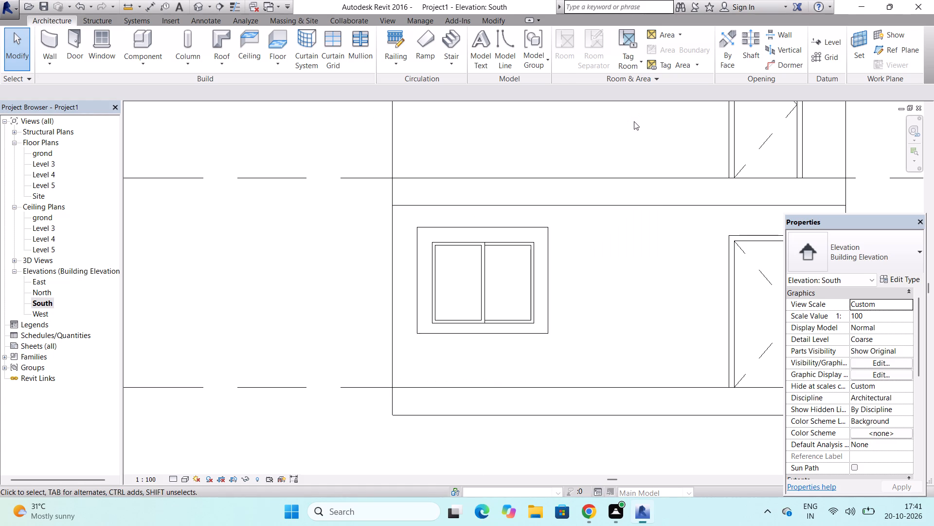
click(140, 60)
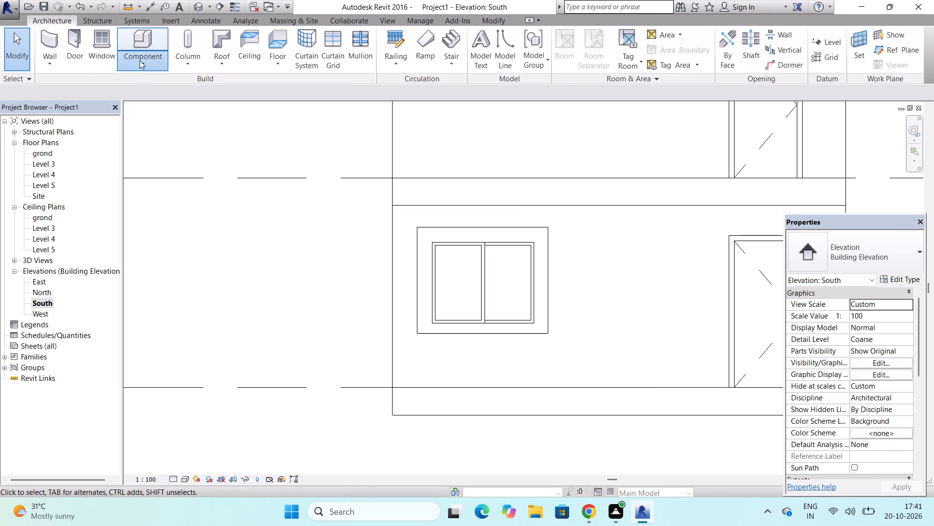
click(149, 107)
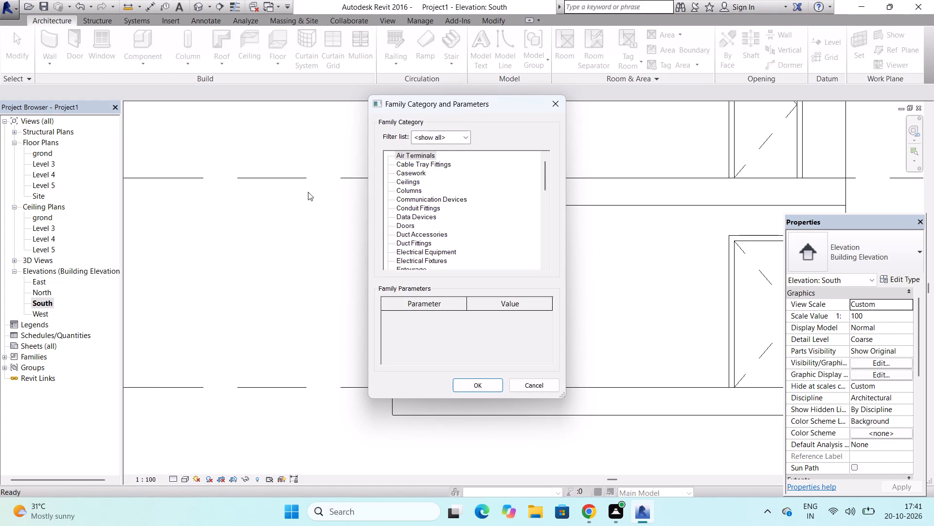
scroll(402, 200, down, 20)
scroll(402, 200, down, 16)
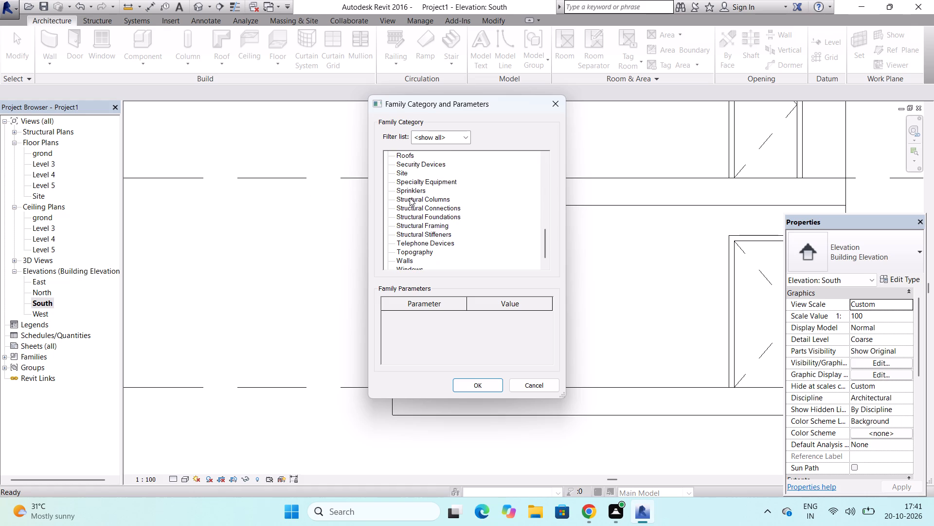
scroll(410, 198, down, 3)
click(409, 252)
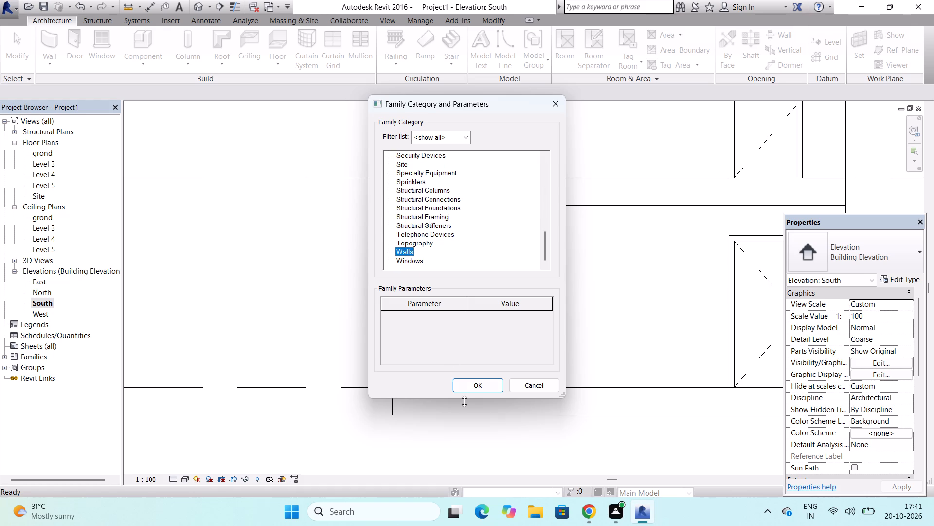
click(464, 380)
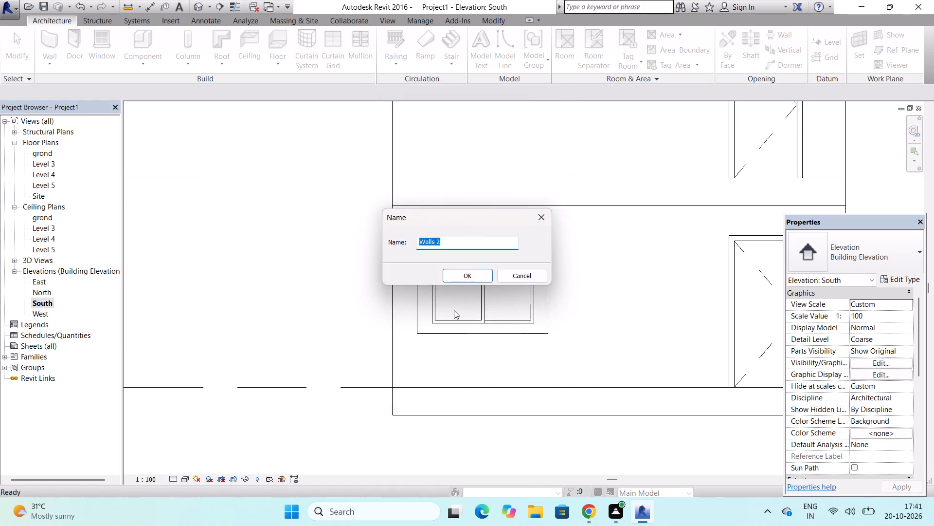
click(459, 275)
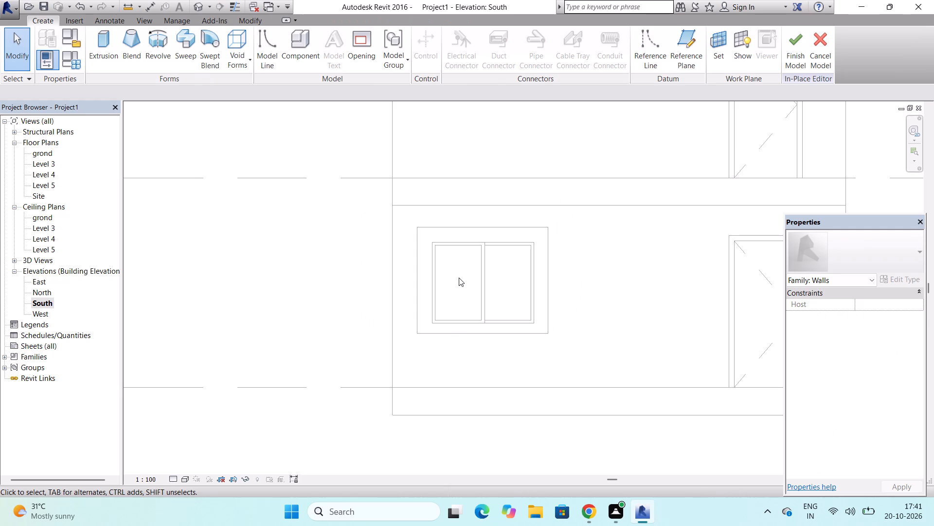
Start an extrusion on the ground slab's front face and sketch a vertical rectangle about 0' 8" by 6' 1 1/2" along the wall's left edge.
click(111, 39)
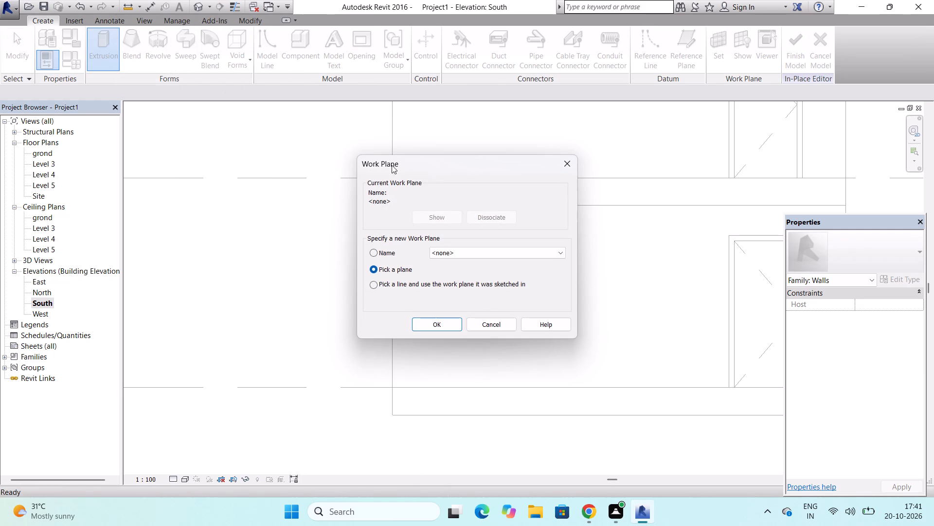
click(431, 325)
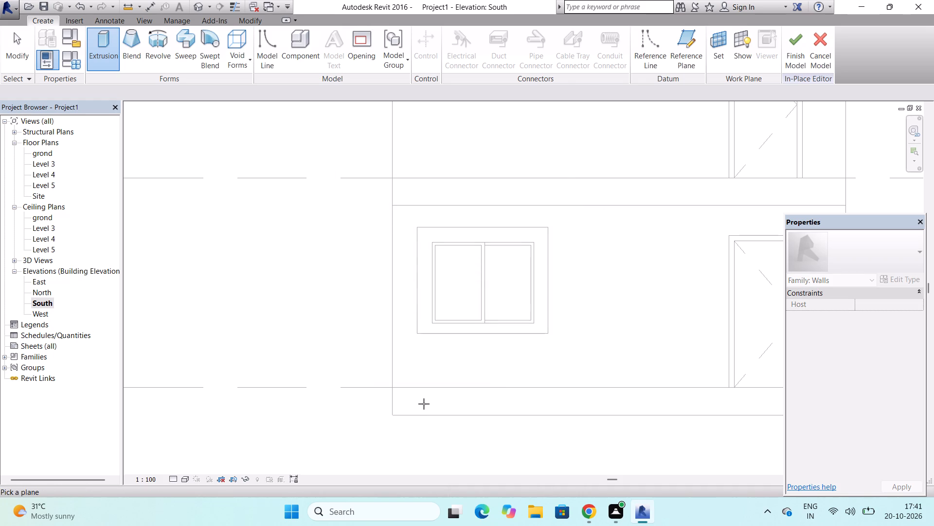
click(393, 398)
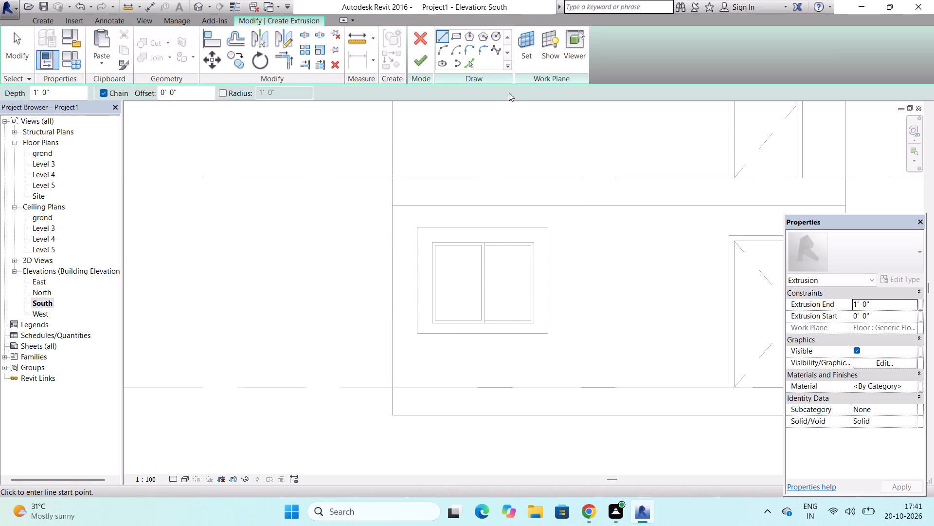
click(461, 33)
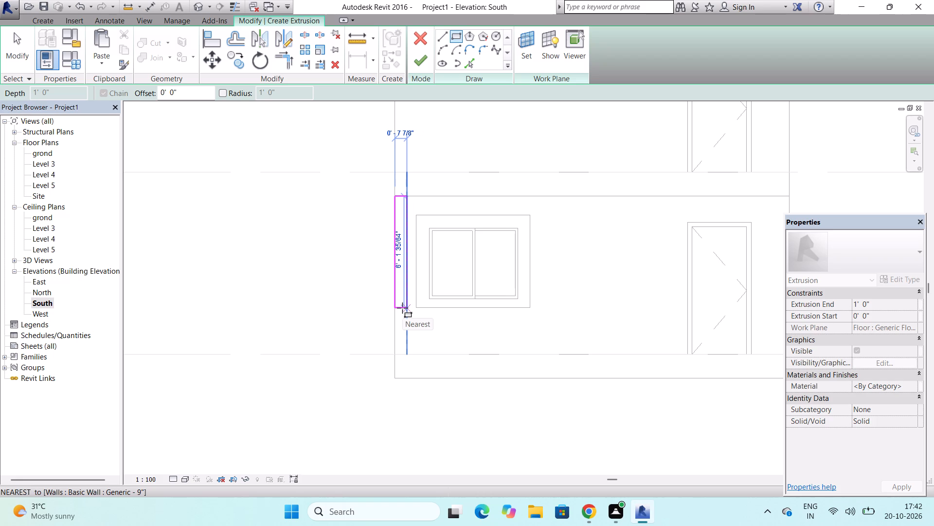
click(402, 308)
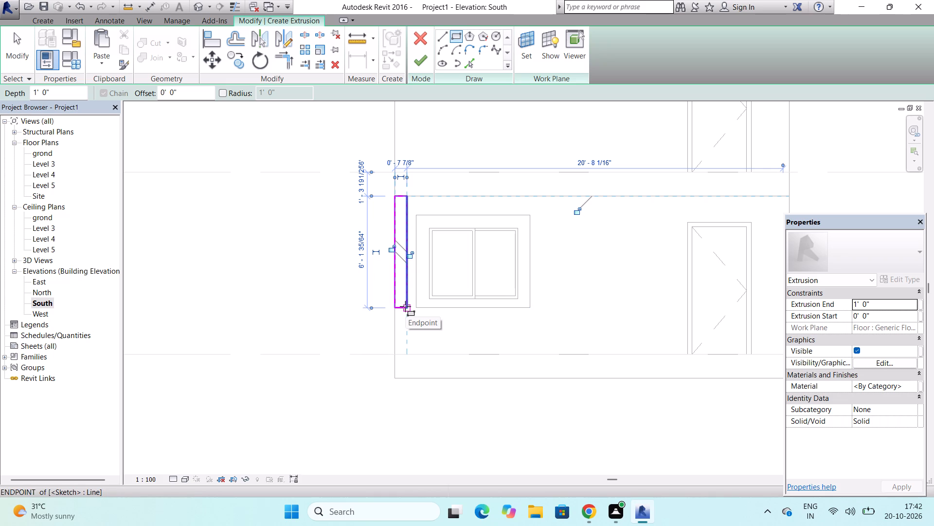
Sketch a horizontal rectangle about 8' 6" by 0' 6" beneath the window surround, starting at the vertical strip's lower left corner.
click(393, 307)
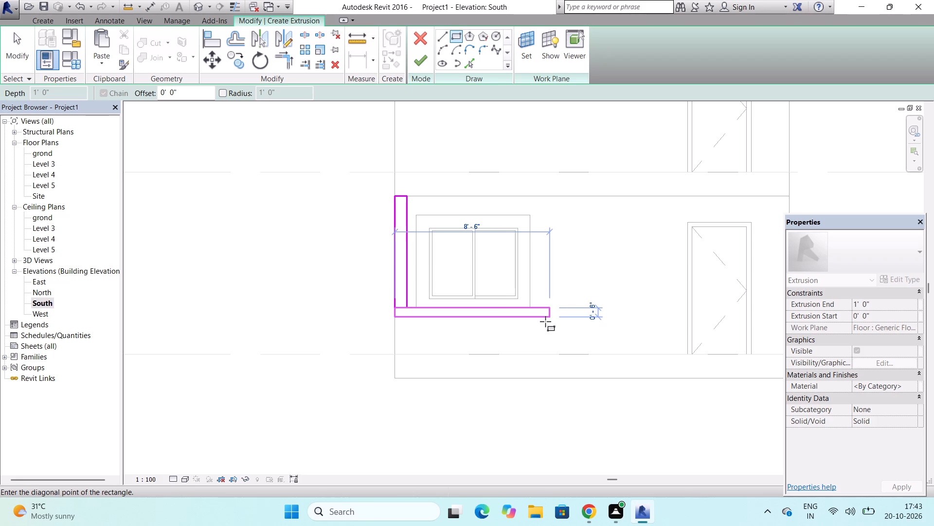
click(545, 321)
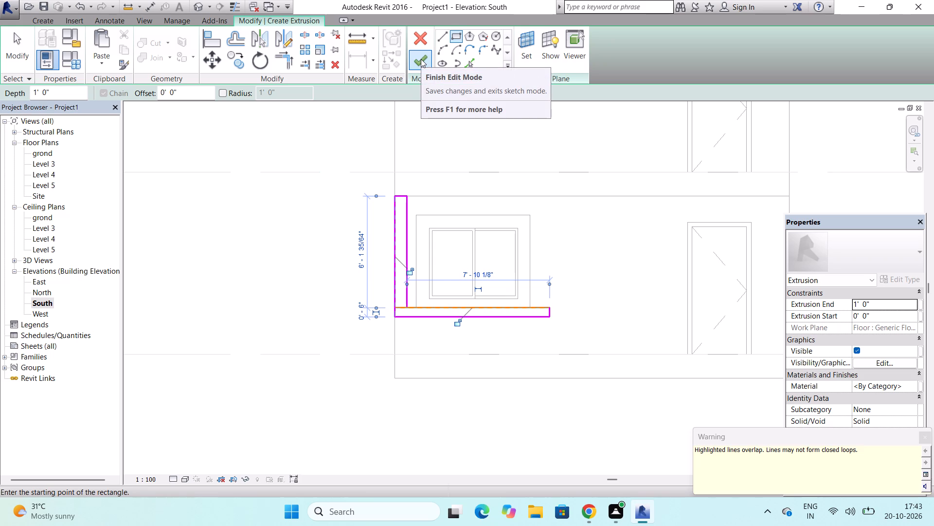
click(929, 435)
scroll(394, 318, up, 5)
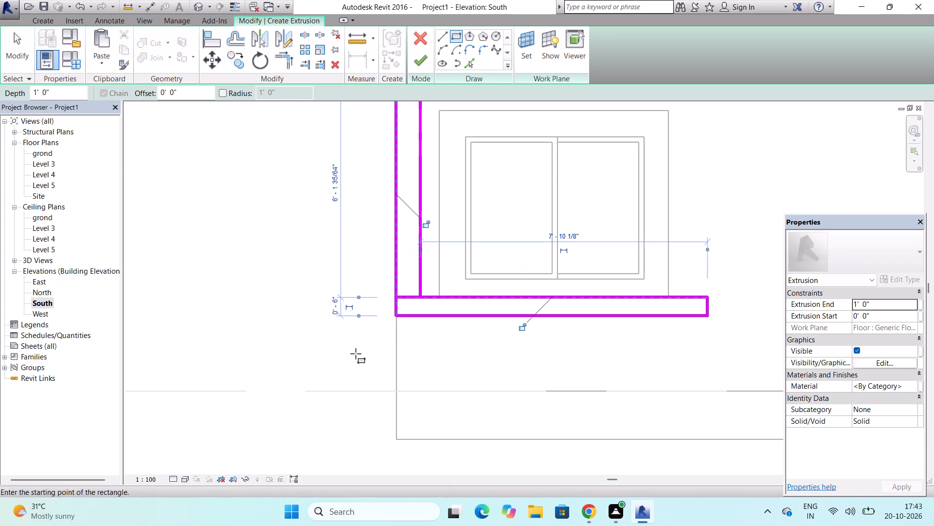
Shorten the horizontal band's upper sketch line so it starts at the vertical strip's lower inner corner.
key(Escape)
key(Escape)
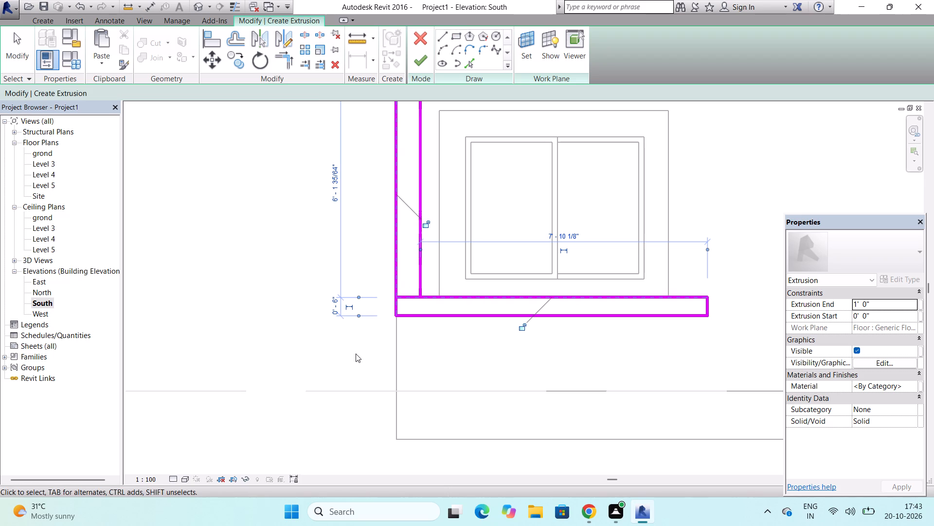
click(411, 295)
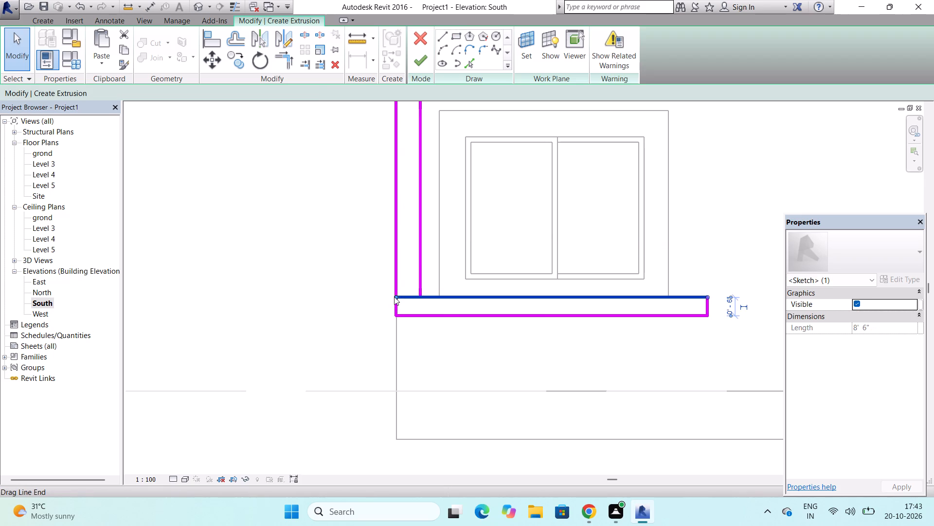
drag(396, 296, 410, 296)
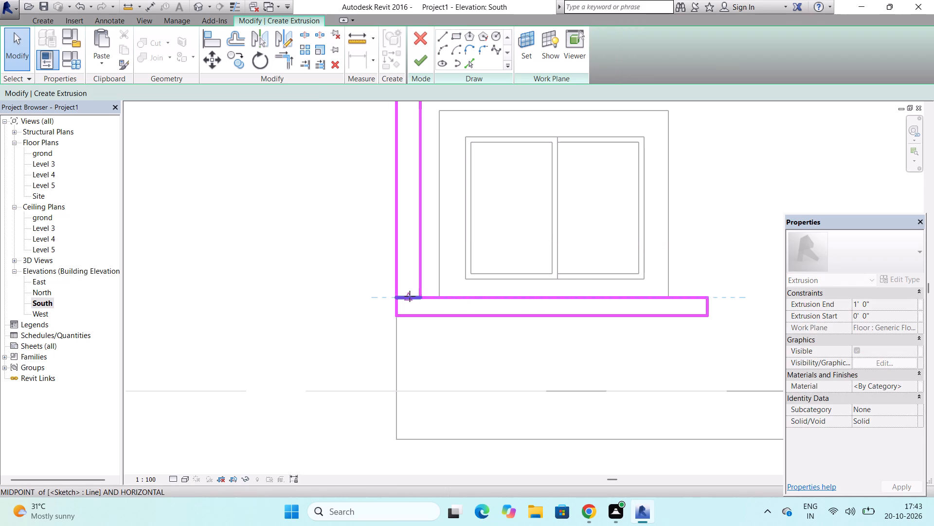
drag(410, 296, 404, 297)
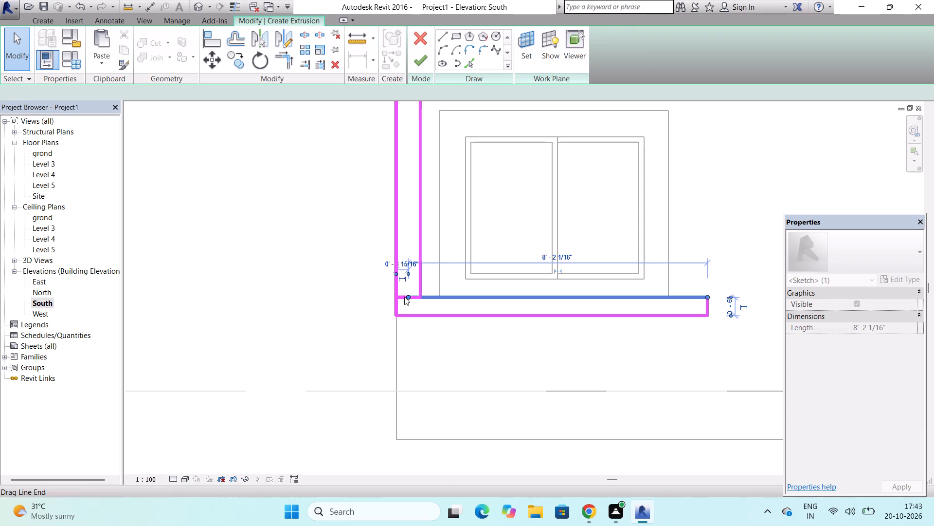
key(Delete)
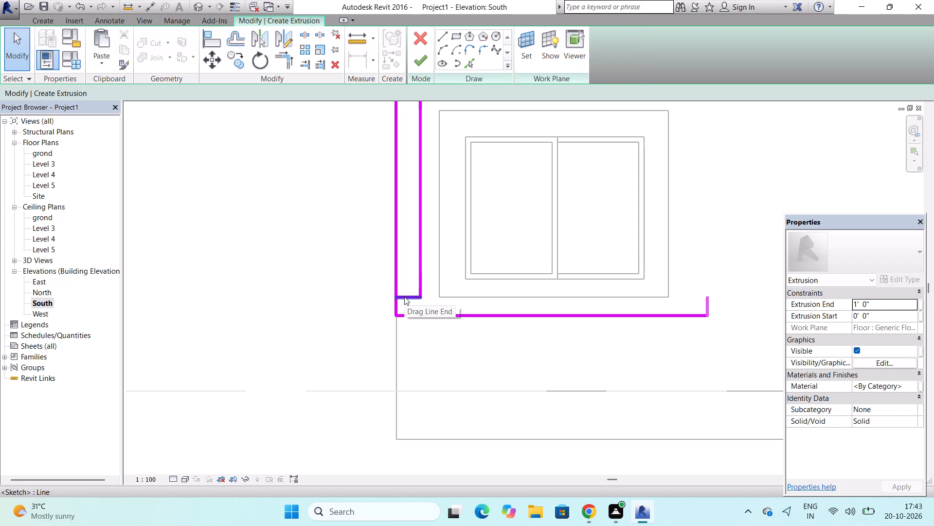
key(ctrl+z)
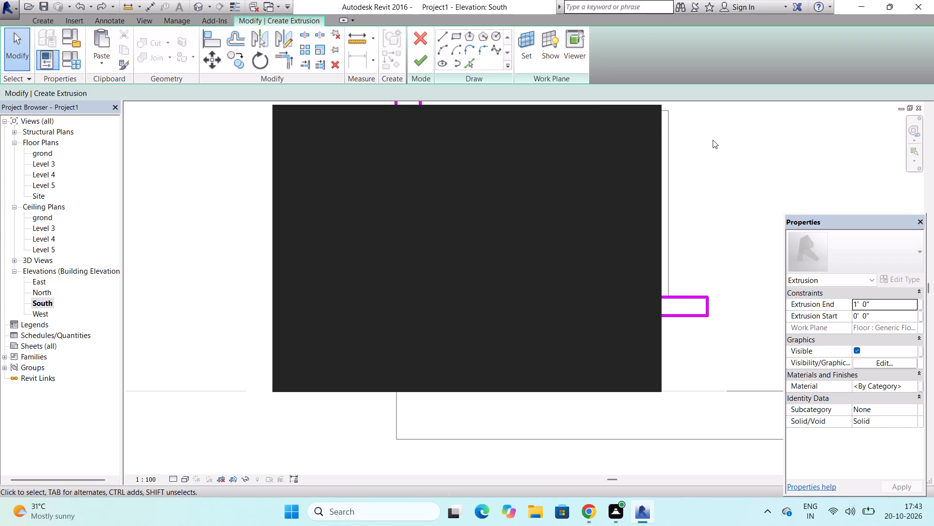
click(637, 116)
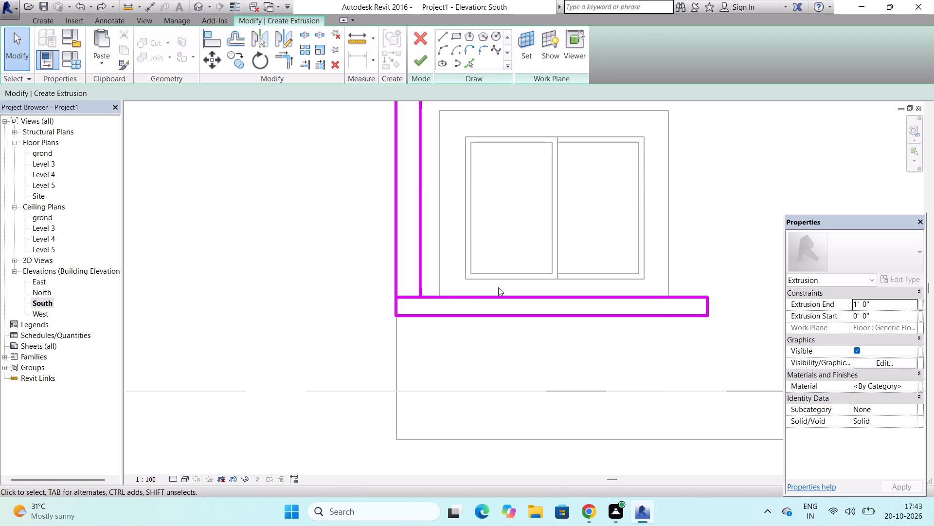
click(411, 296)
drag(408, 296, 415, 296)
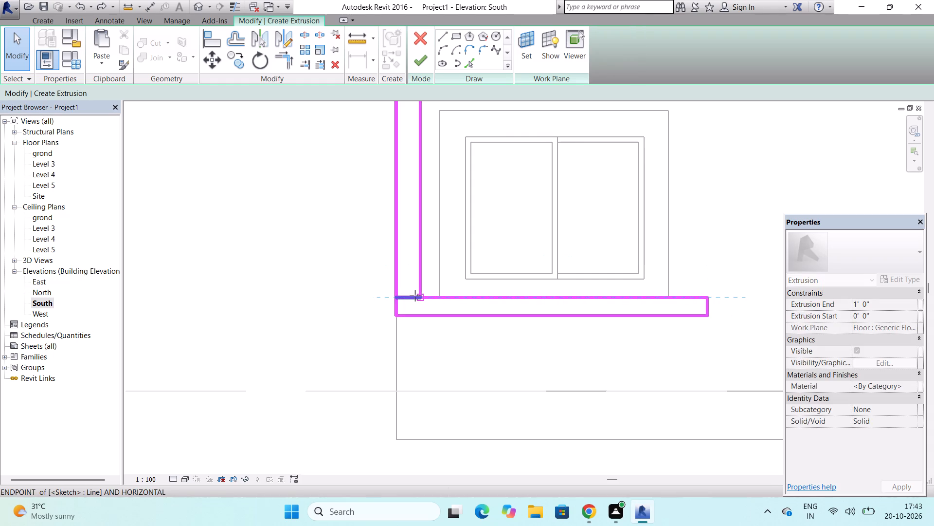
drag(415, 296, 420, 297)
click(420, 297)
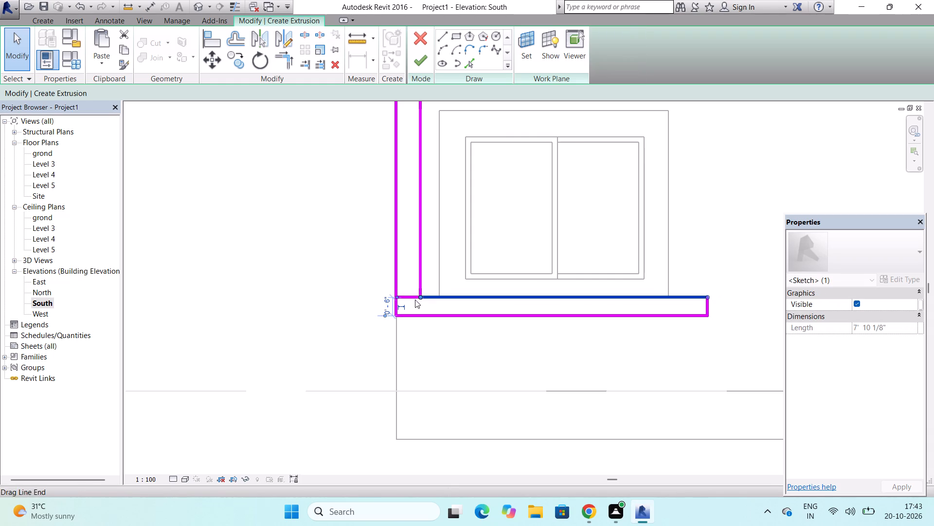
Delete the short sketch line across the vertical strip's base and finish the L-shaped extrusion with a 1' 0" depth.
click(407, 294)
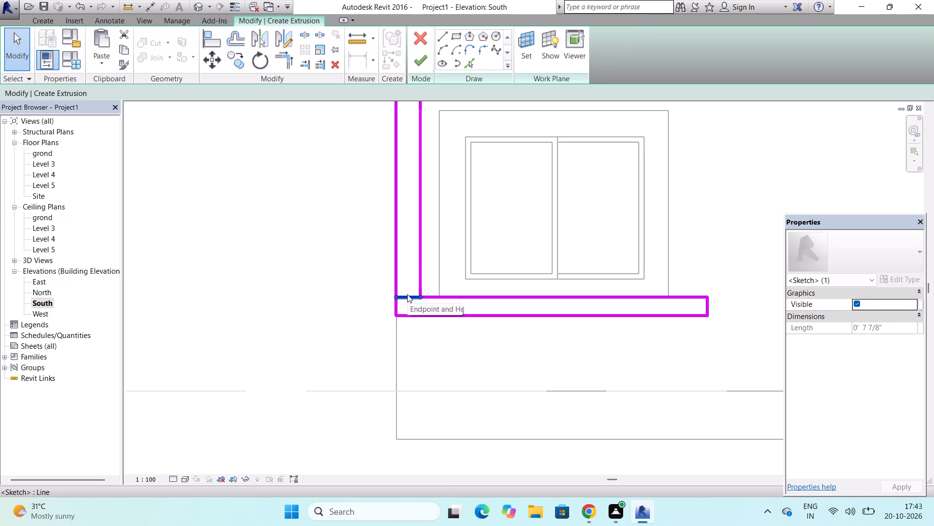
key(Delete)
key(Home)
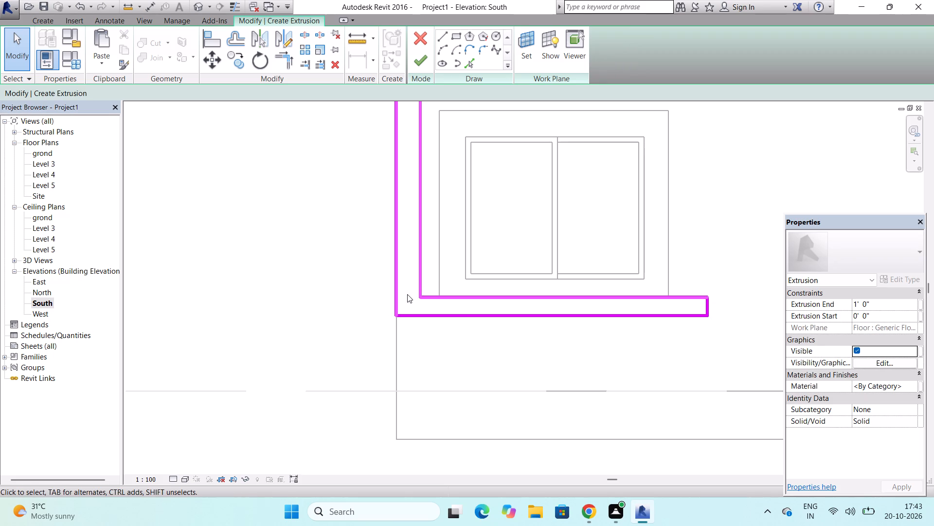
click(425, 56)
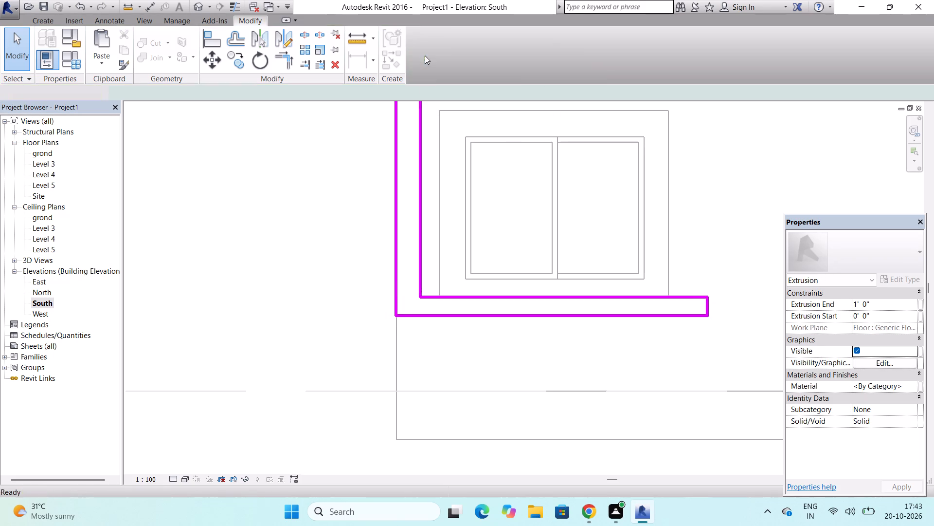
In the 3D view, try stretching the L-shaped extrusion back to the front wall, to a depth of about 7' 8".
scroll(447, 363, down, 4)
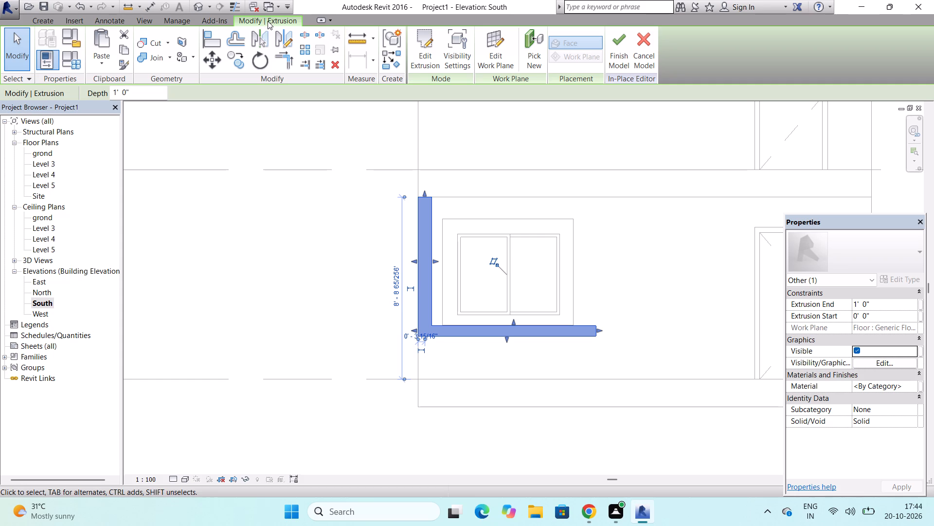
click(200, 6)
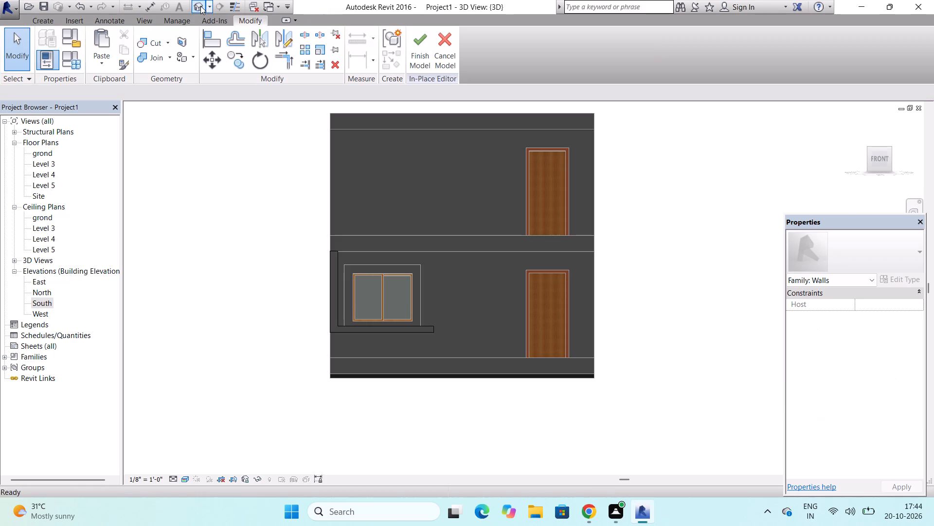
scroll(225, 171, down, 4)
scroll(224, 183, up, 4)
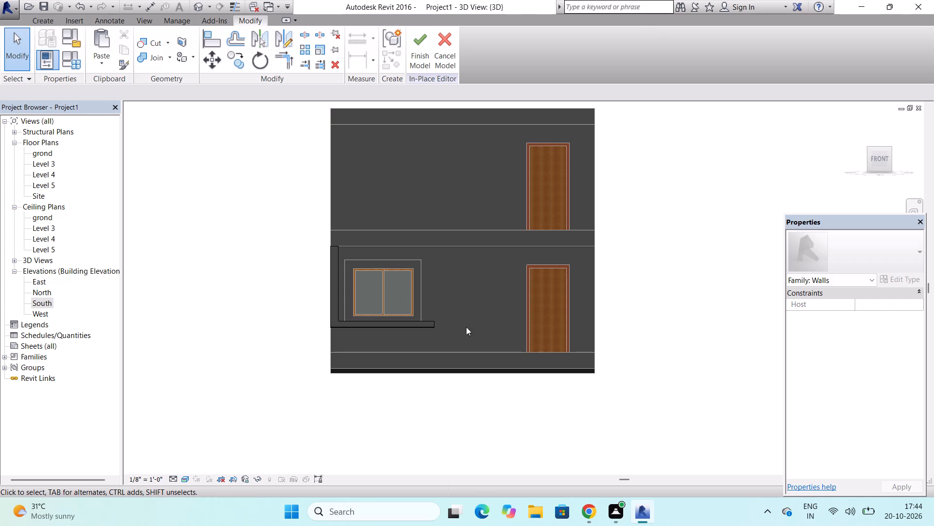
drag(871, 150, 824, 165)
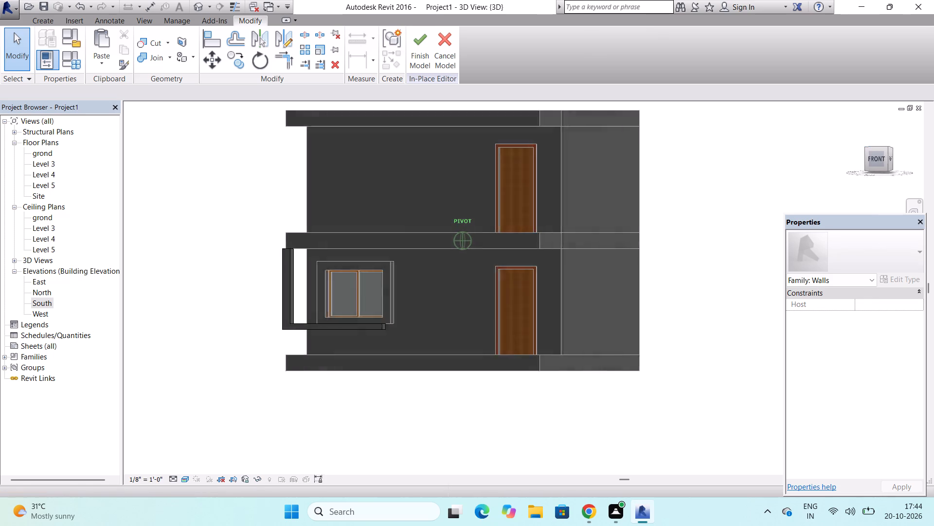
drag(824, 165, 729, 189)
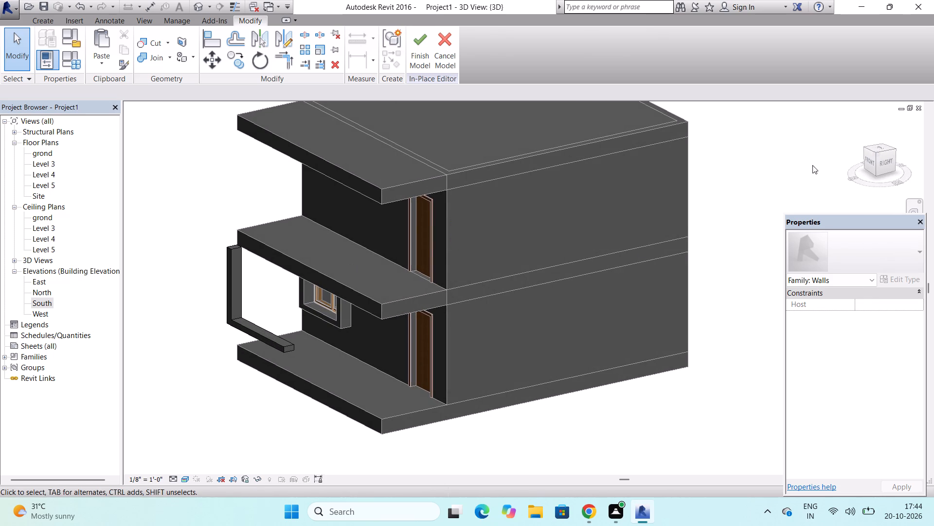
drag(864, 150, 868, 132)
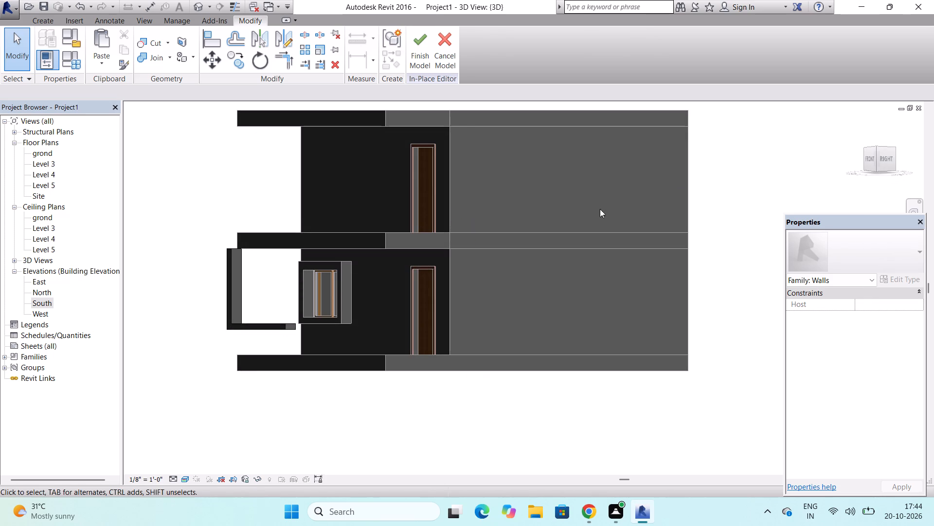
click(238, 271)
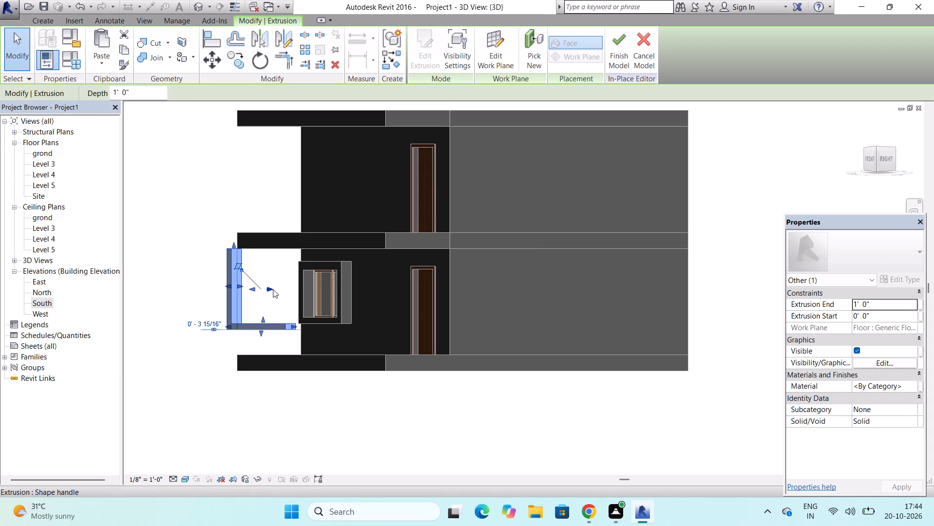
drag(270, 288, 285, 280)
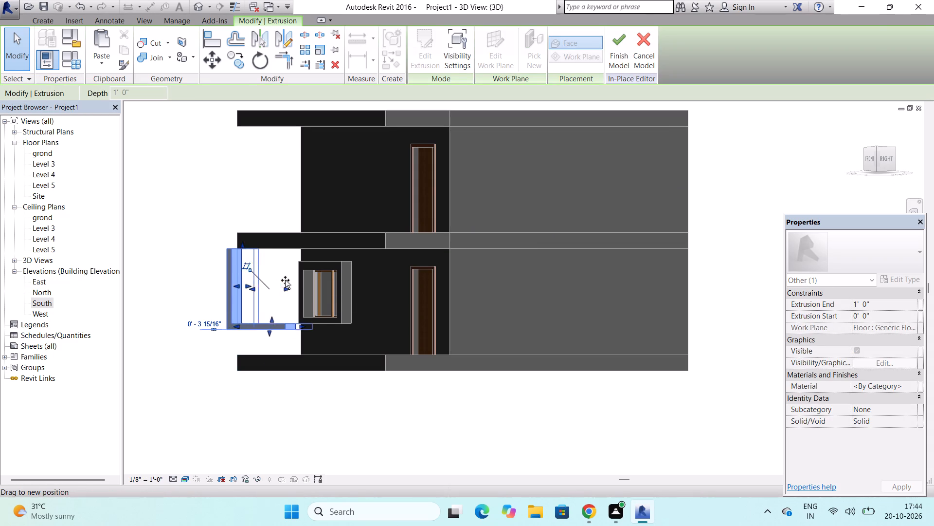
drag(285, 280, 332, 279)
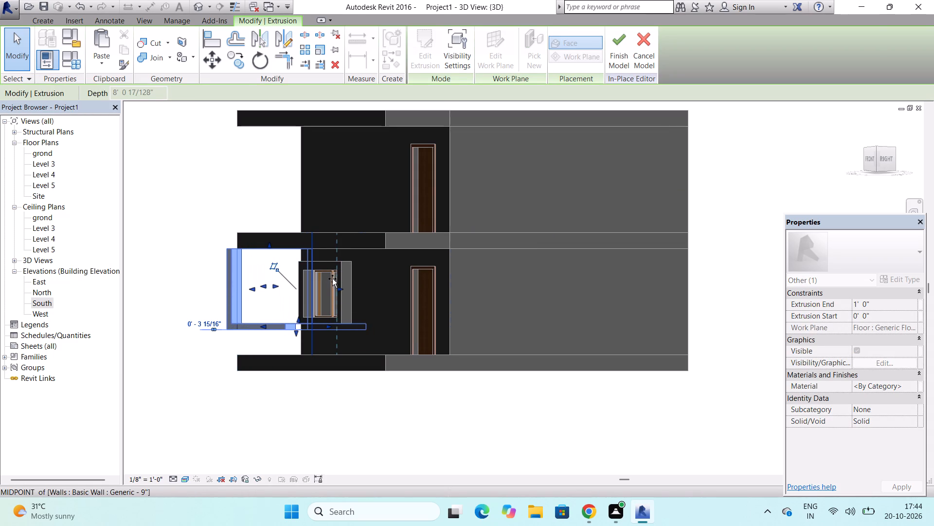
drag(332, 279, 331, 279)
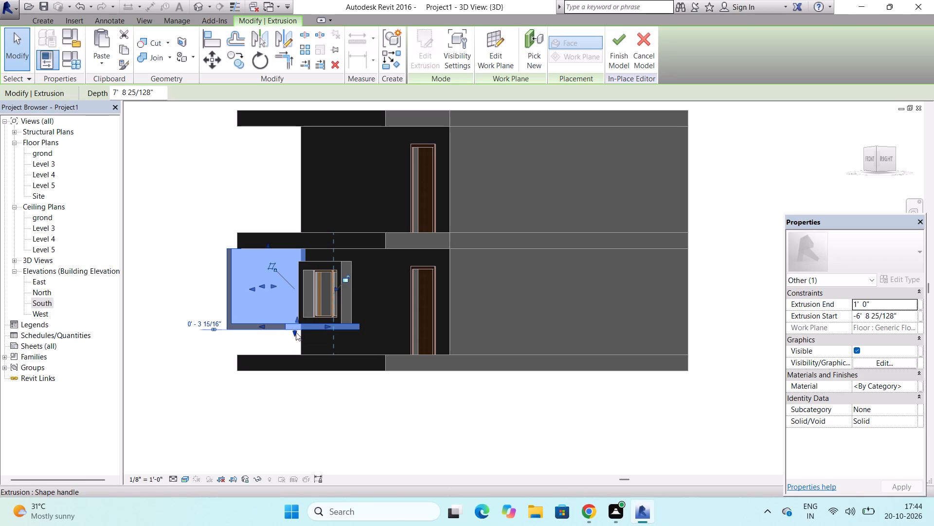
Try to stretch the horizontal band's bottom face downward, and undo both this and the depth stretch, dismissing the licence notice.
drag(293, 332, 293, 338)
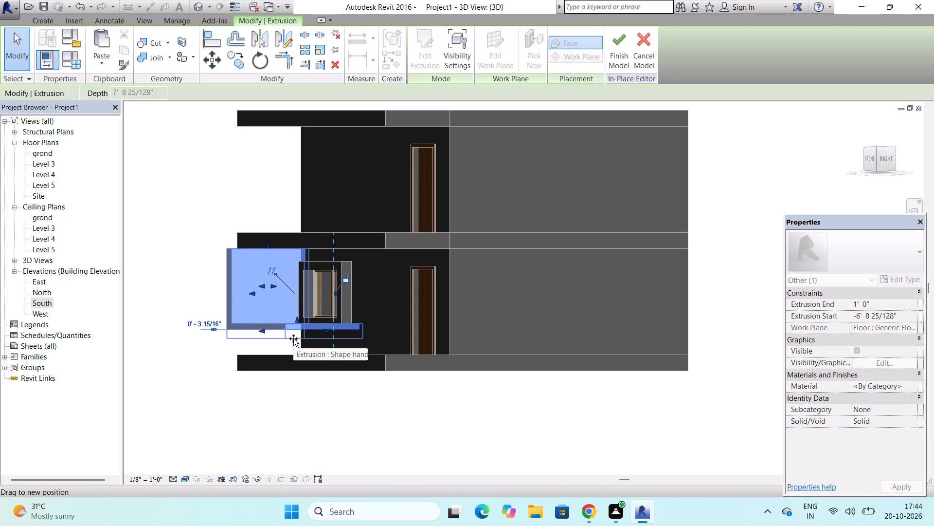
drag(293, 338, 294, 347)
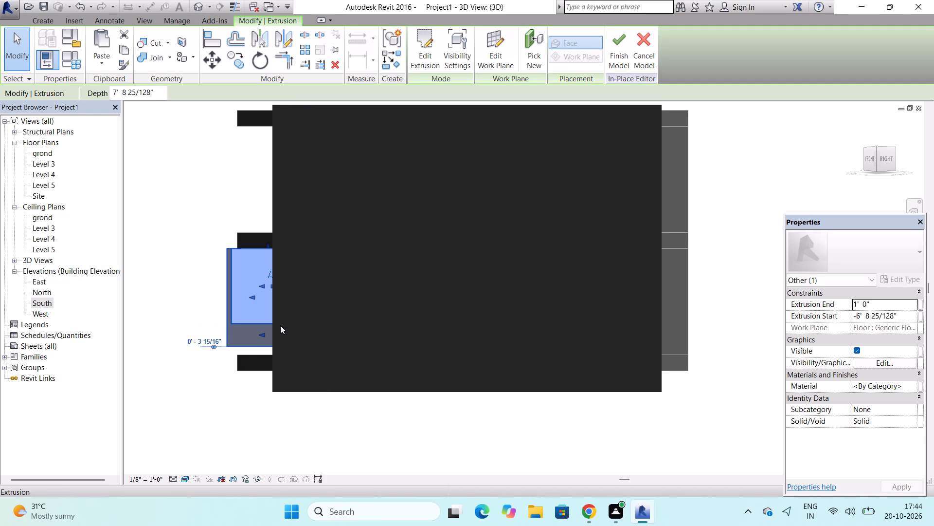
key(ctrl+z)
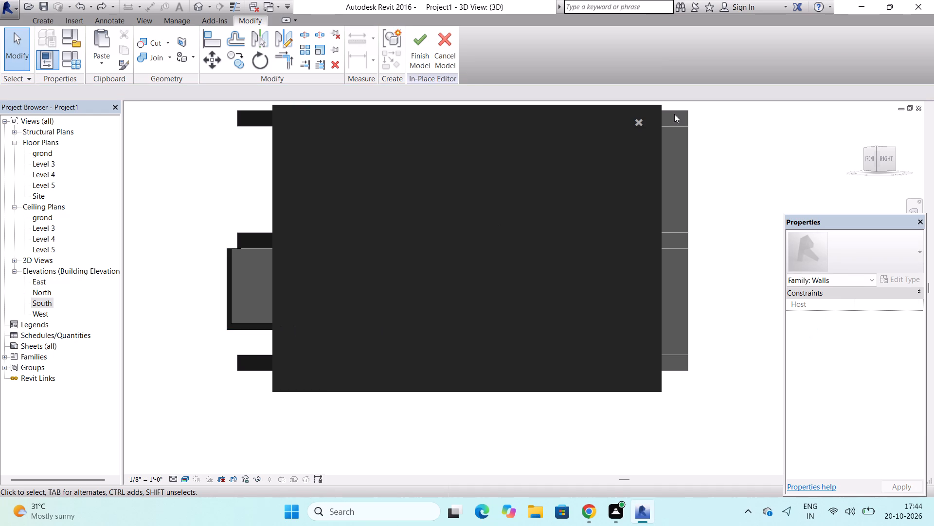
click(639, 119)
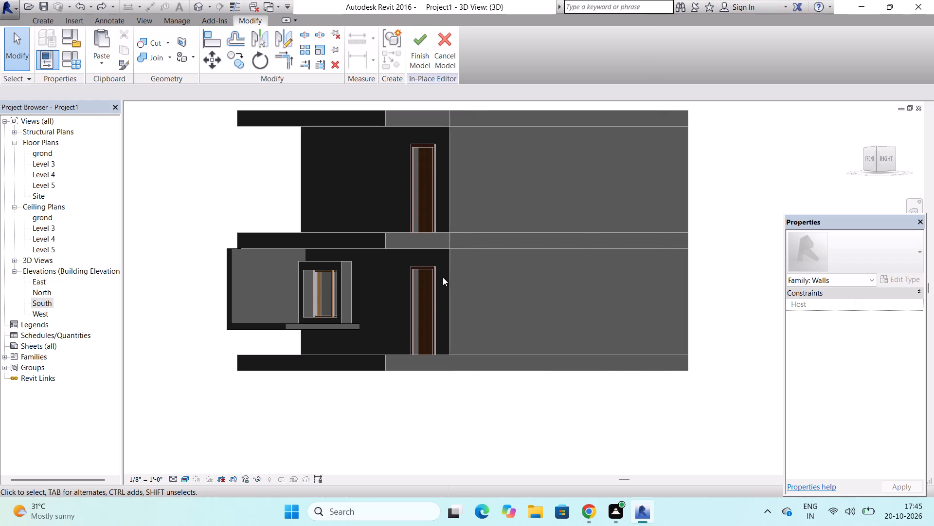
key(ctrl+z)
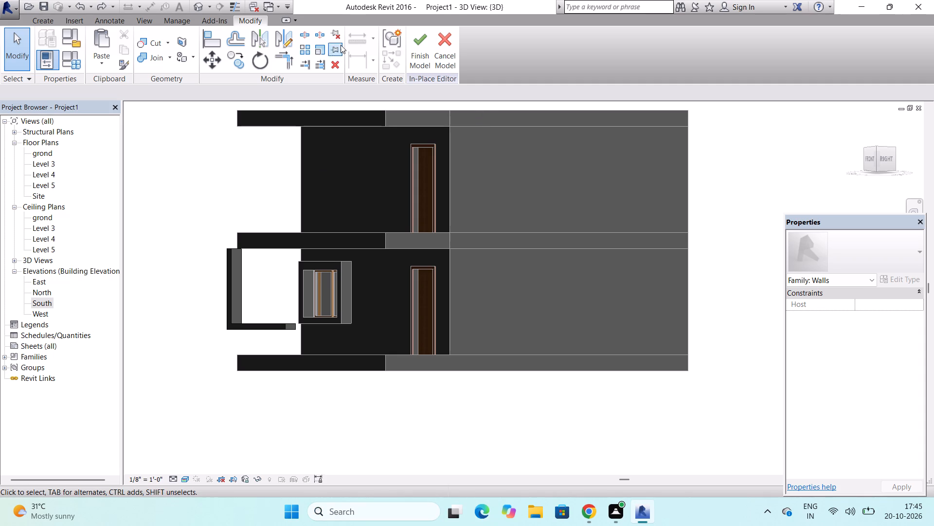
Finish the in-place component and open the grond floor plan at the window corner.
click(427, 47)
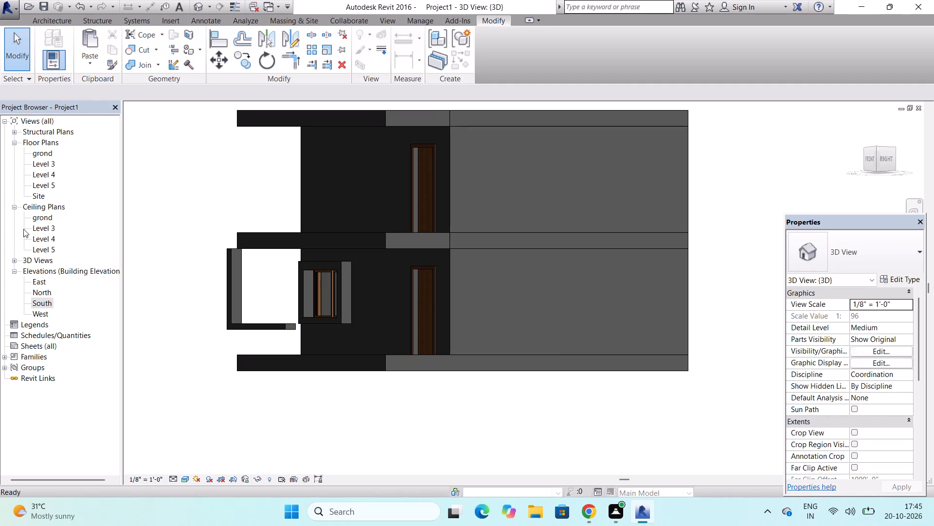
double_click(42, 155)
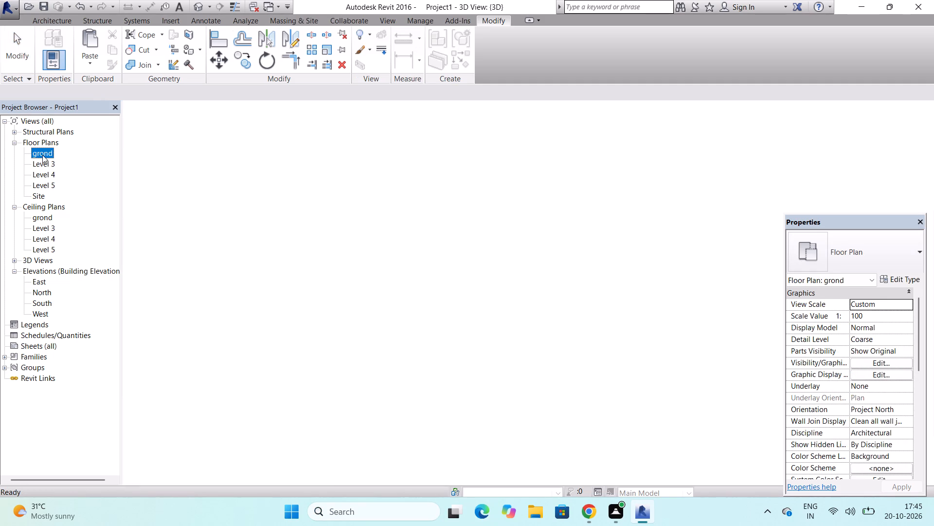
scroll(420, 345, up, 3)
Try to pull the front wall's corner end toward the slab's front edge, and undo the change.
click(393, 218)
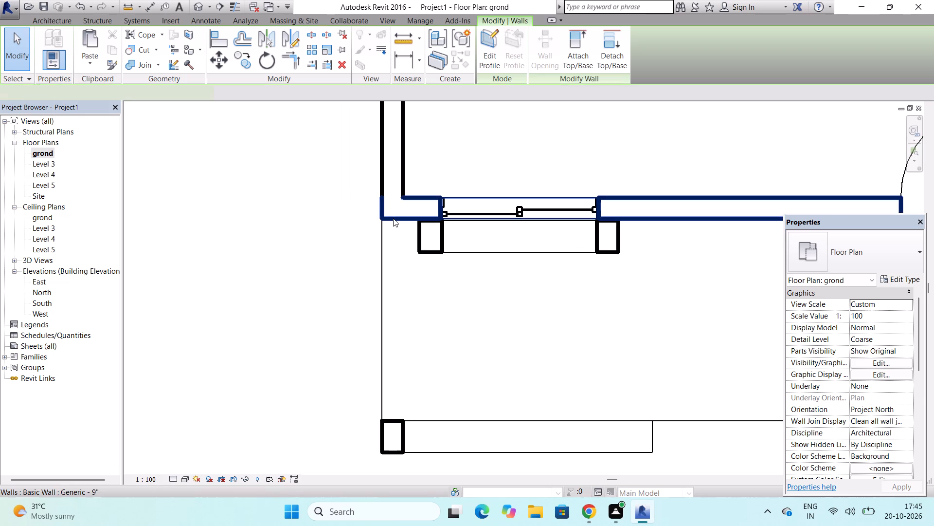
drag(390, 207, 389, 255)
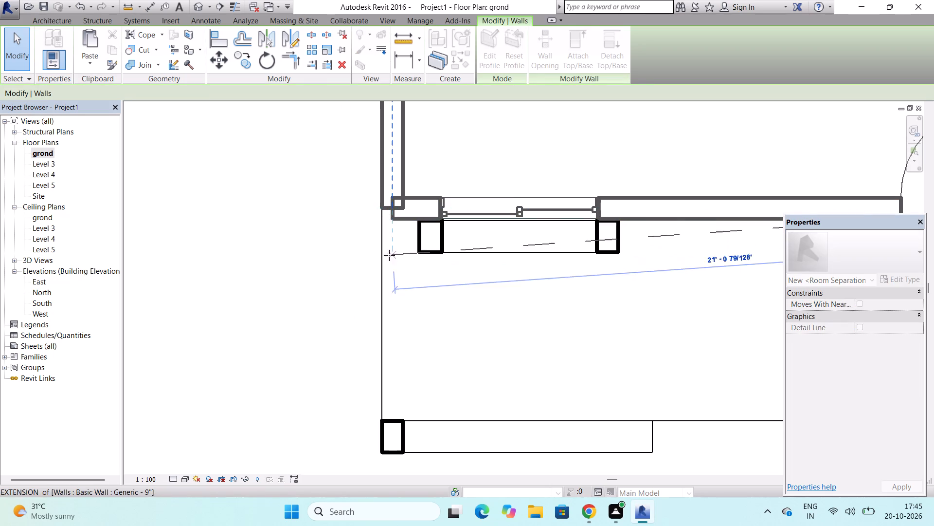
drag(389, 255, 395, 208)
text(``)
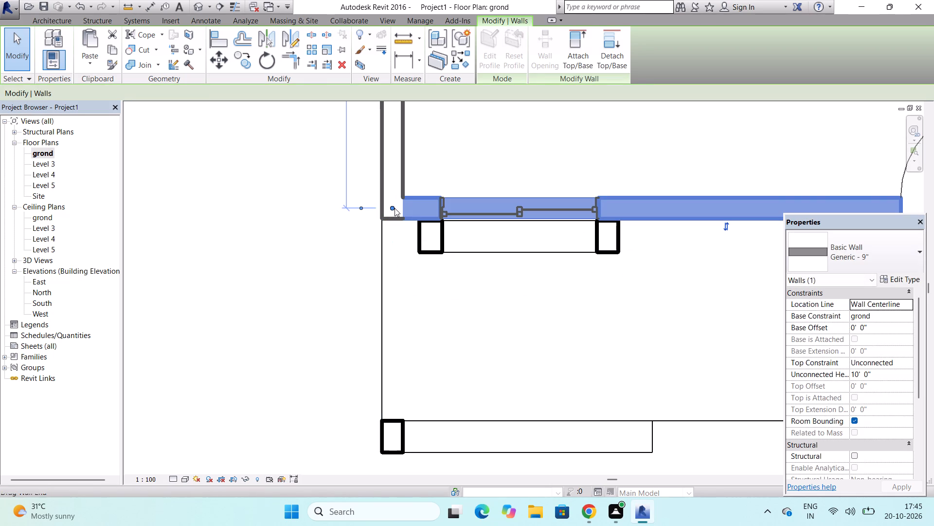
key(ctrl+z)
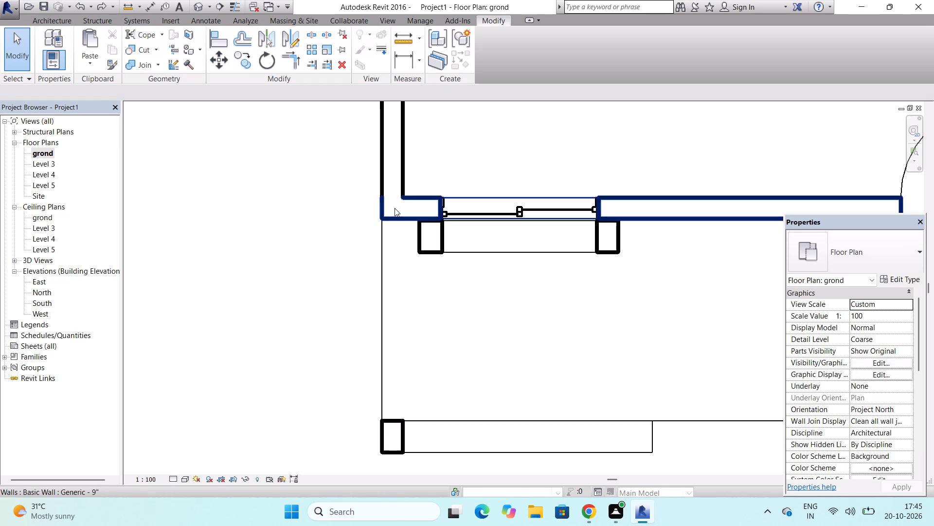
Extend the side wall at the window corner to the L-shaped band at the slab's front edge, and check it in 3D.
click(390, 192)
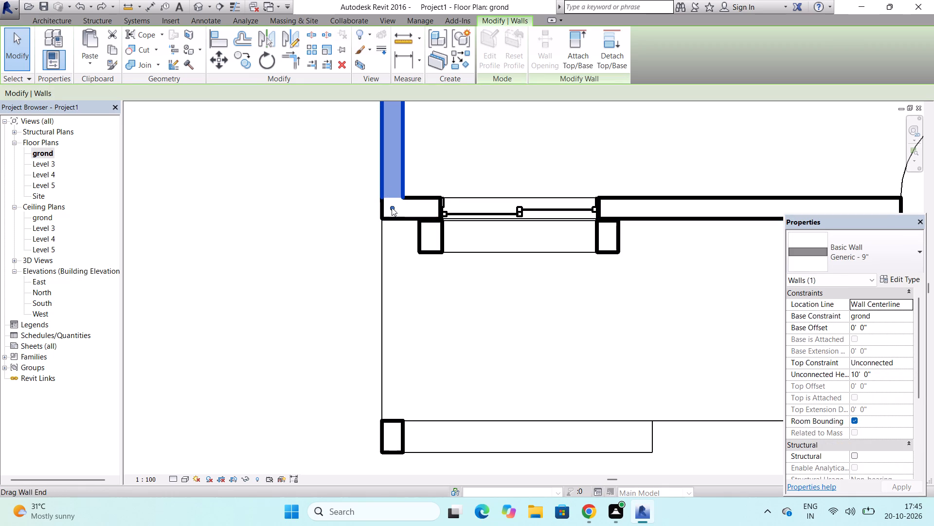
drag(392, 207, 388, 421)
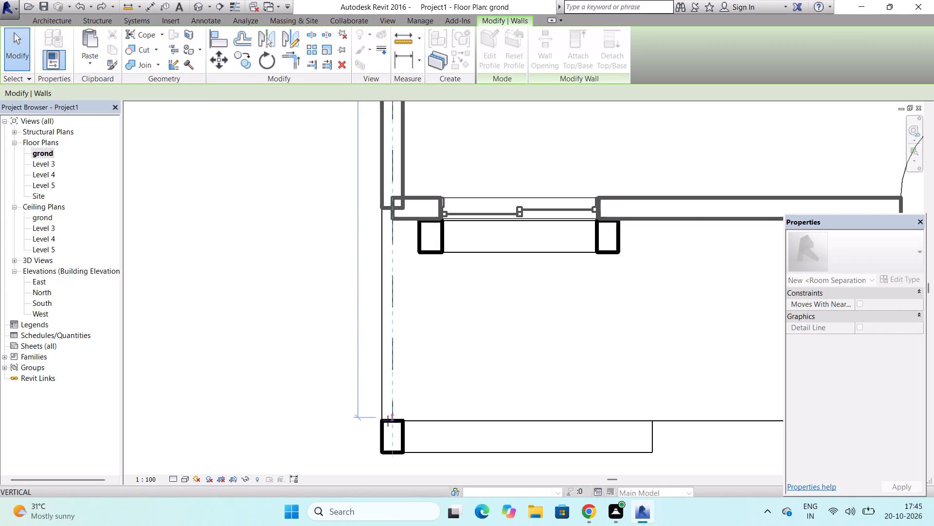
drag(388, 421, 388, 421)
click(388, 421)
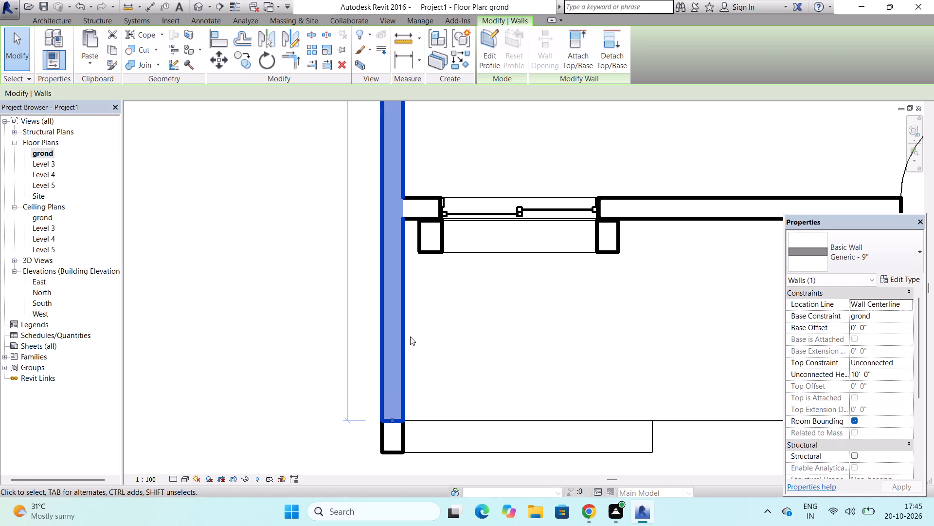
key(Escape)
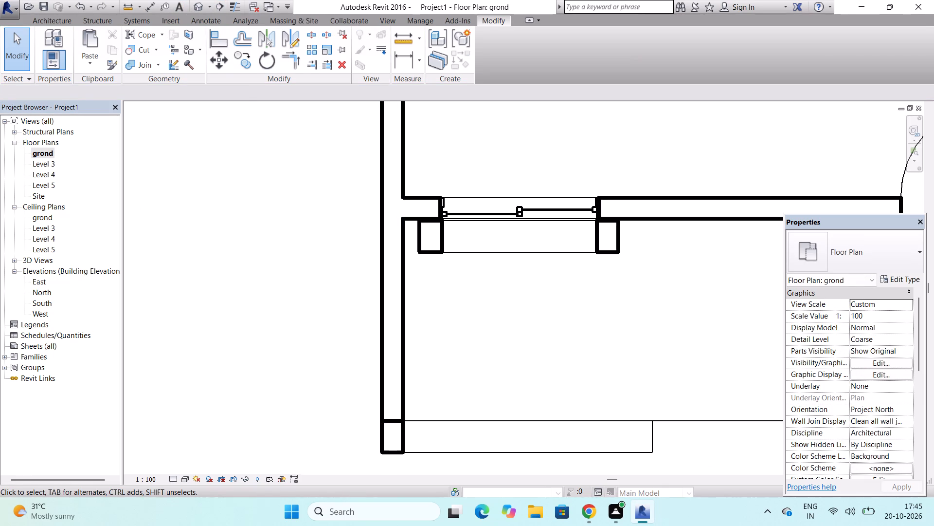
click(199, 6)
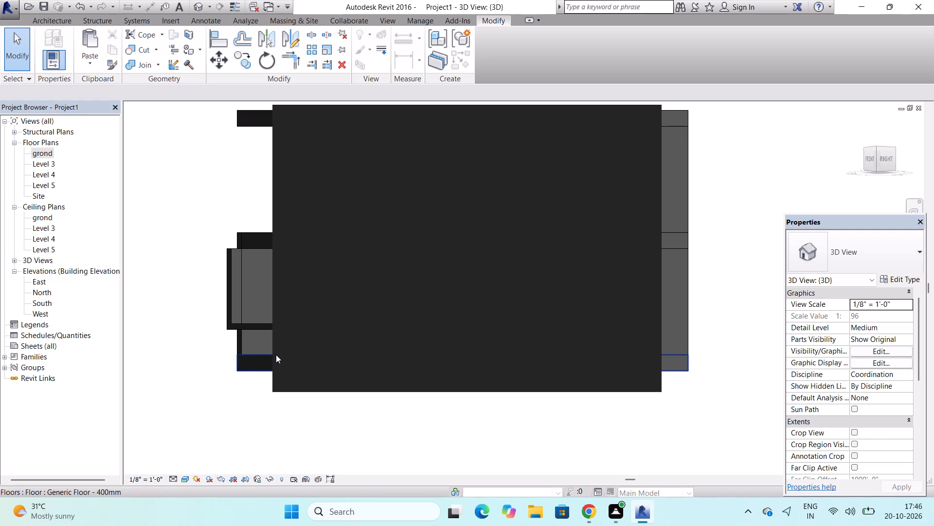
click(640, 119)
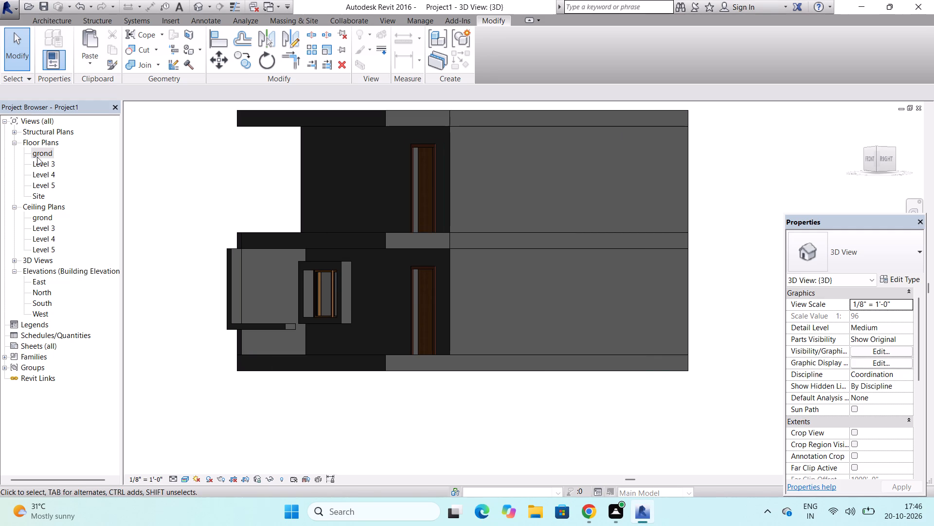
In the grond plan, draw a Generic - 9" wall about 10' 6" long from the extended side wall along the slab's front edge.
click(40, 152)
click(40, 152)
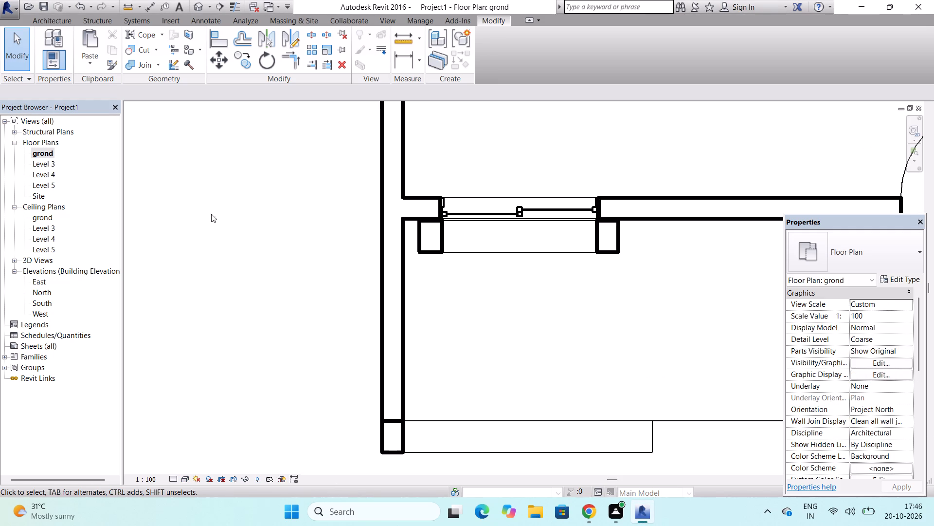
scroll(501, 297, down, 6)
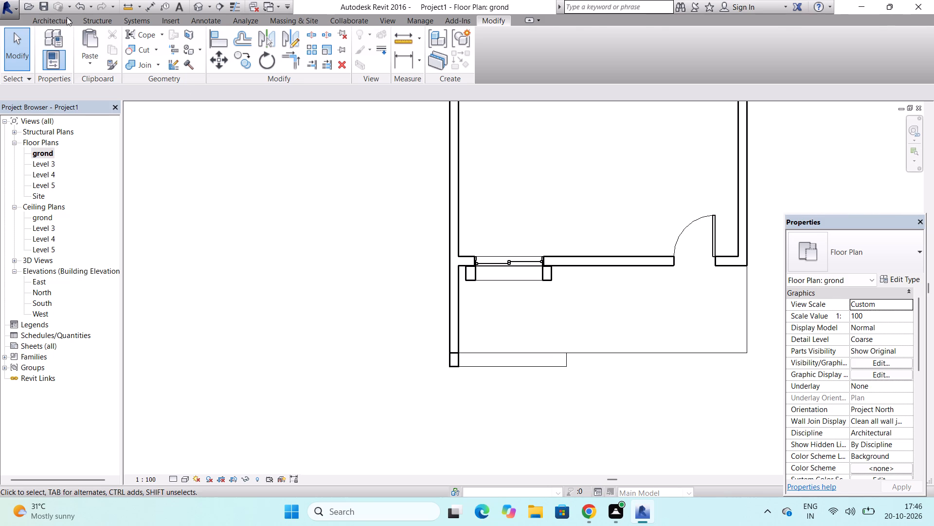
click(67, 17)
click(48, 33)
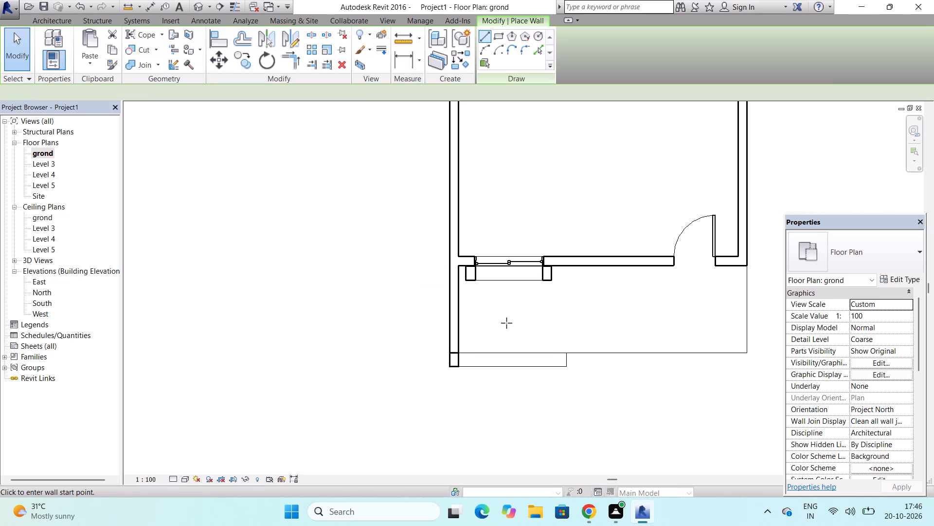
scroll(508, 325, up, 3)
scroll(438, 374, up, 2)
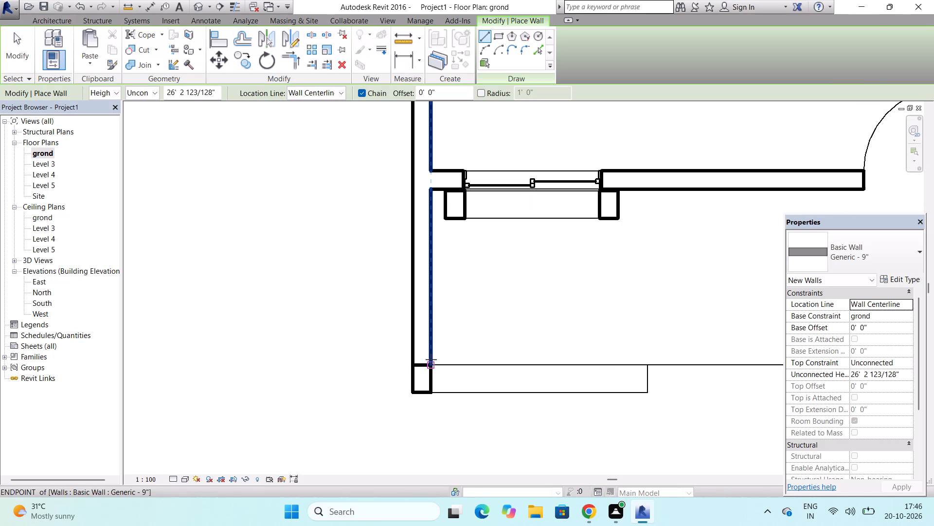
click(431, 366)
scroll(431, 366, down, 3)
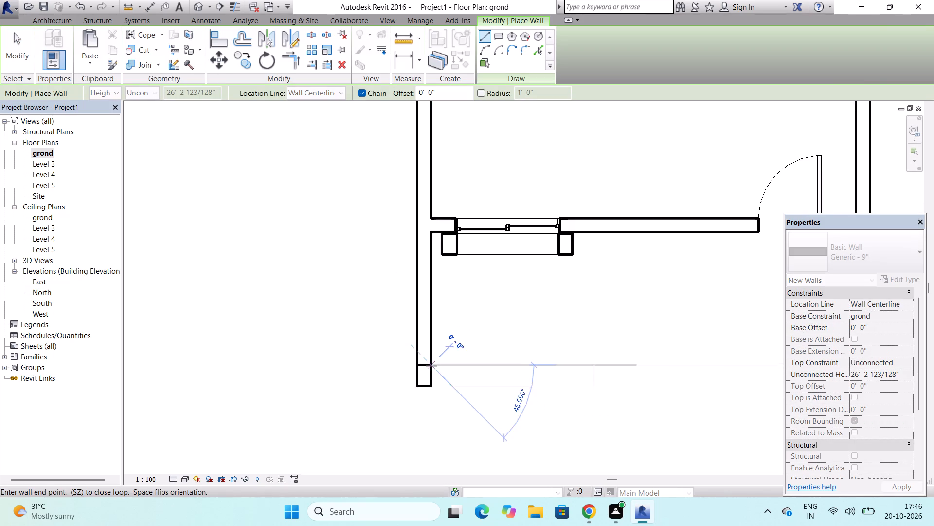
scroll(431, 366, down, 2)
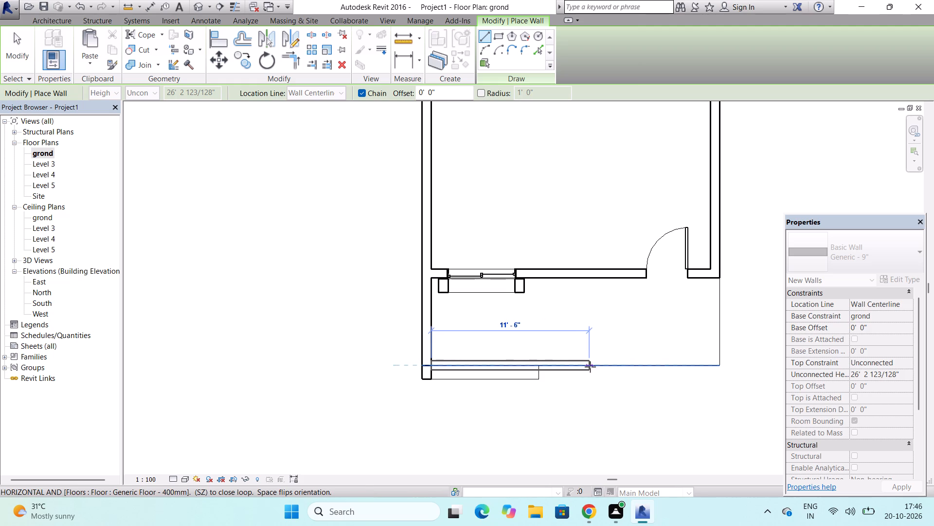
click(574, 366)
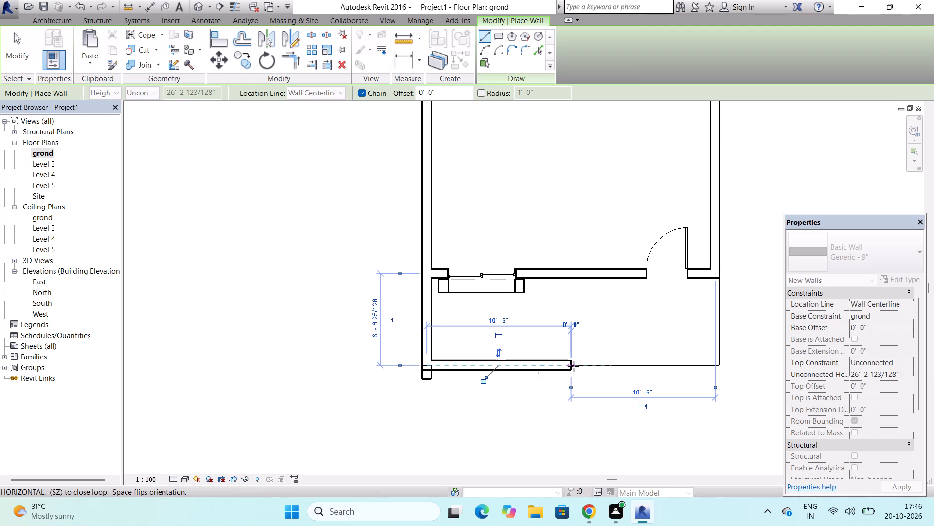
key(Escape)
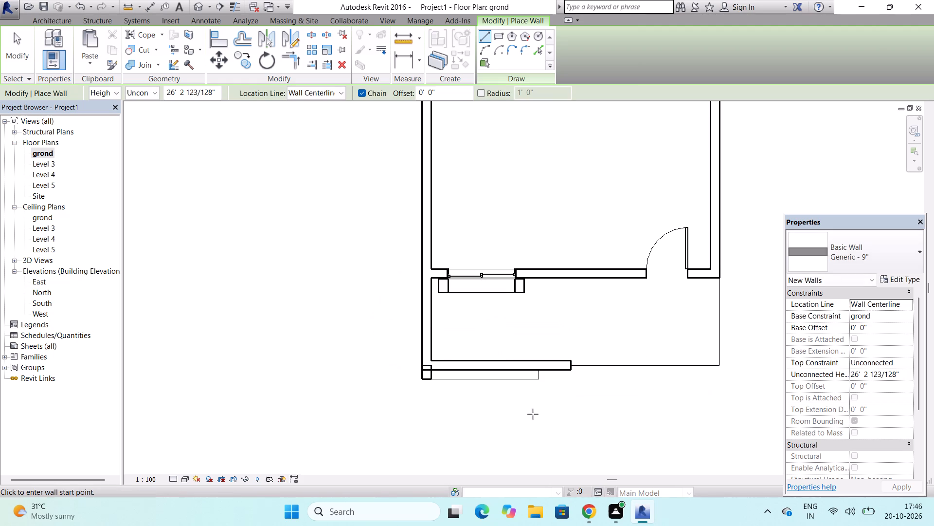
key(Escape)
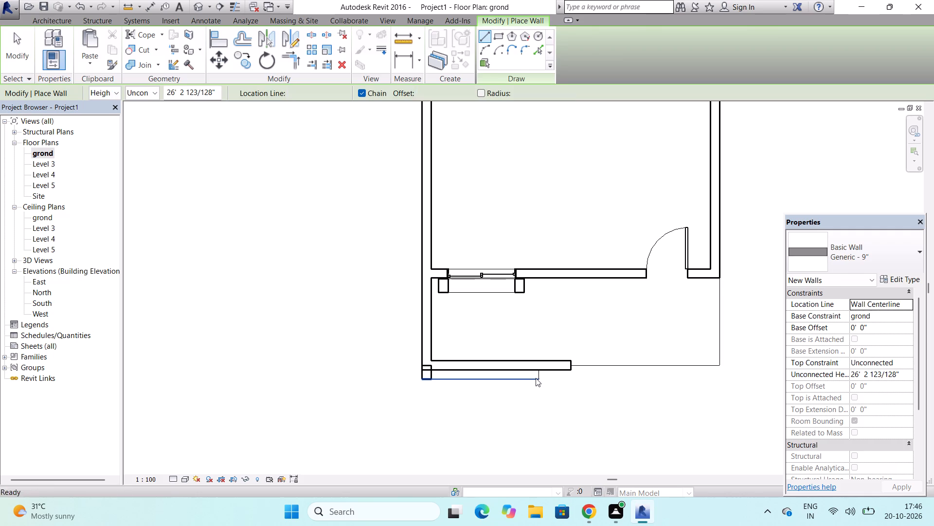
Stretch the free end of the in-place L-shaped band until it is flush with the end of the new front wall.
scroll(537, 364, up, 5)
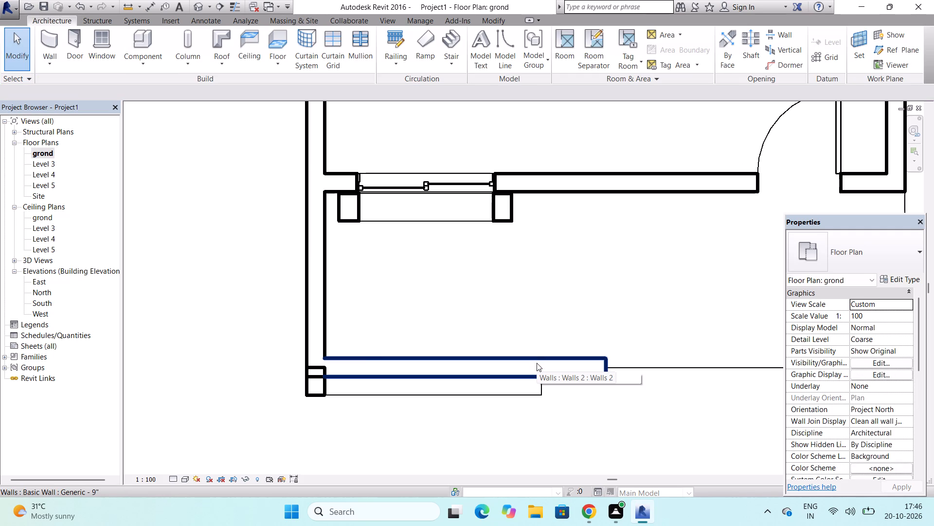
click(541, 381)
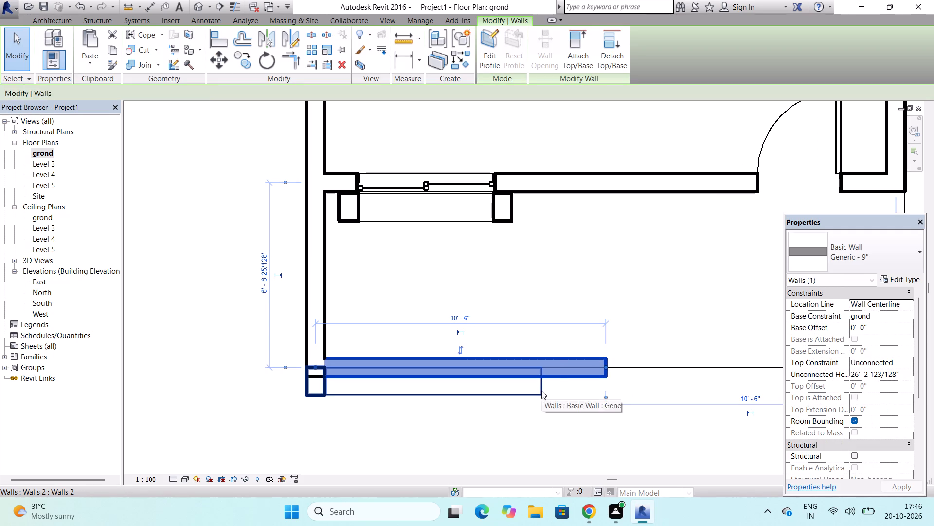
key(Escape)
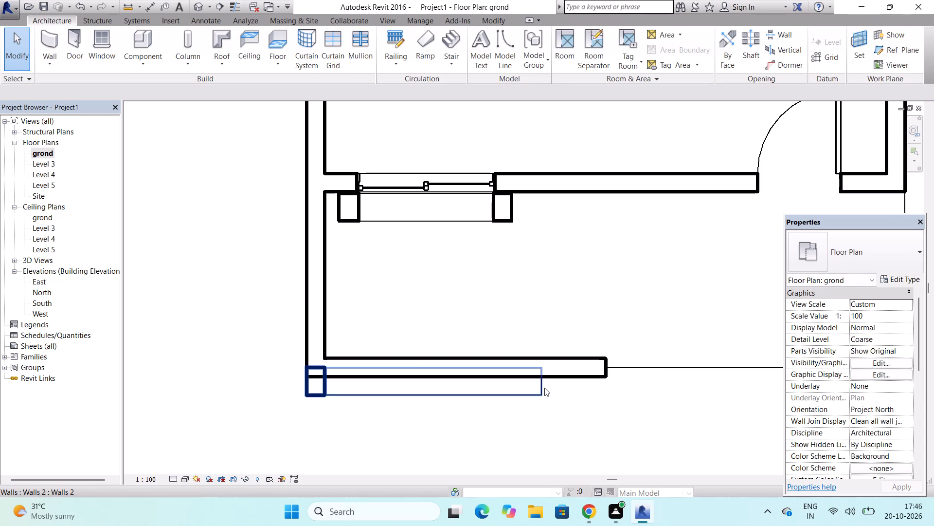
click(544, 388)
drag(543, 380, 549, 382)
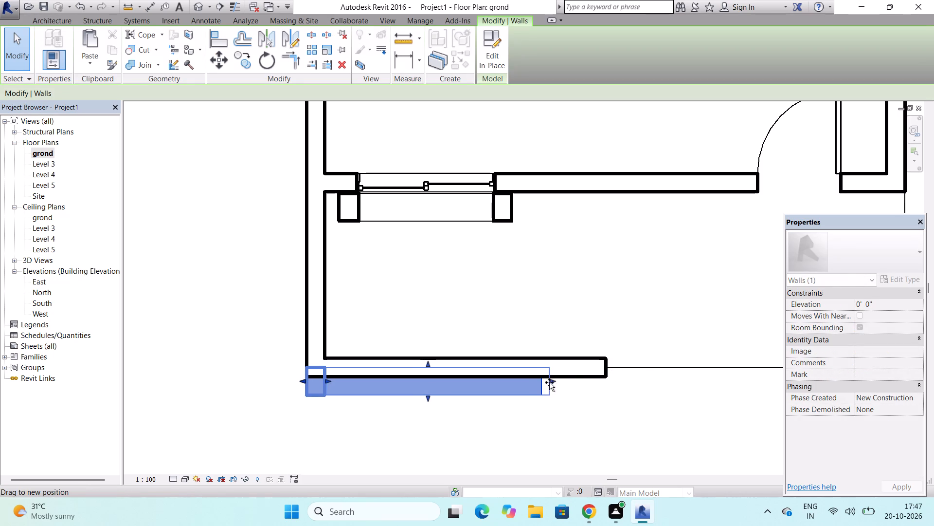
drag(549, 382, 606, 372)
scroll(607, 373, up, 12)
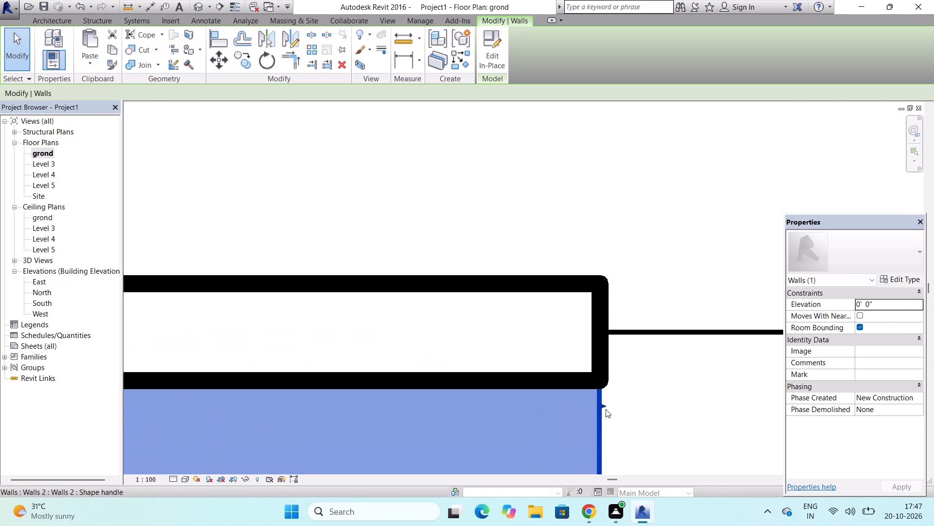
drag(603, 404, 608, 404)
Stretch the L-shaped band's back face to the inner face of the new front wall, dismissing the licence notice.
scroll(623, 307, down, 6)
scroll(298, 338, down, 3)
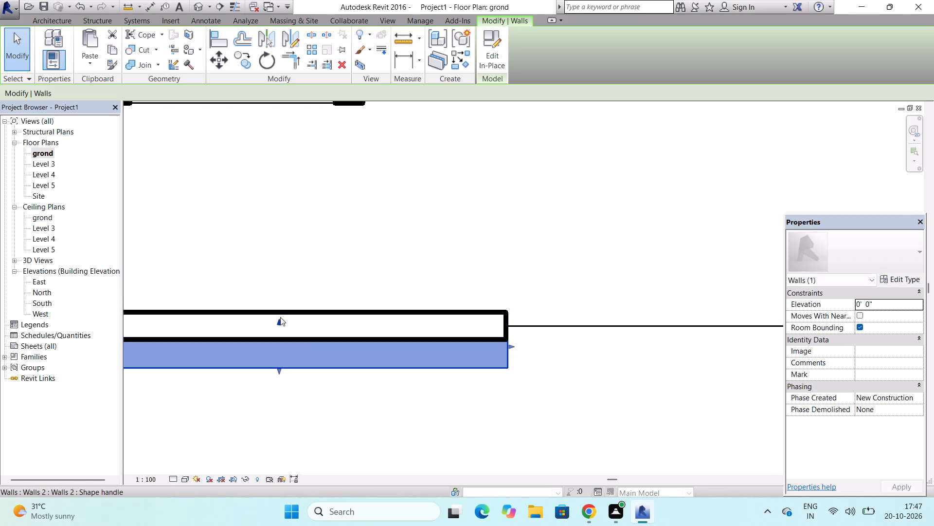
drag(279, 321, 283, 313)
scroll(510, 323, down, 9)
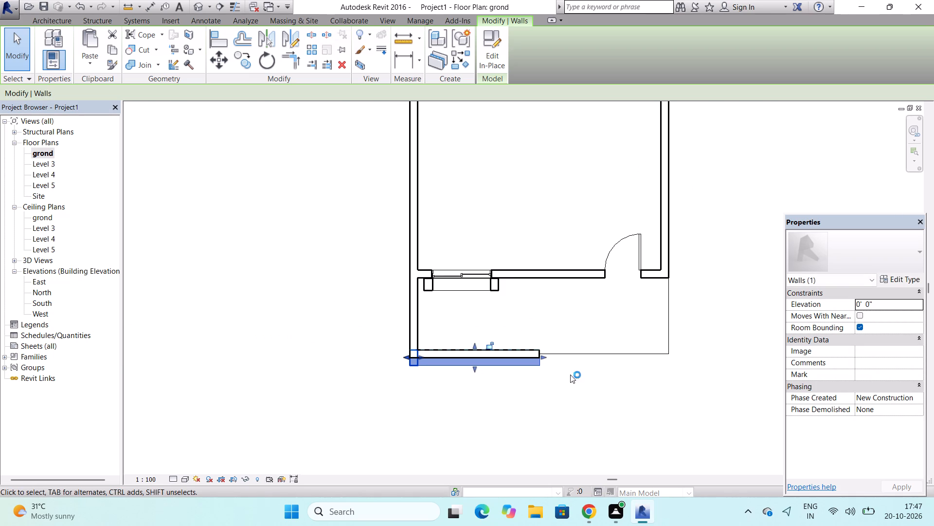
scroll(406, 358, up, 6)
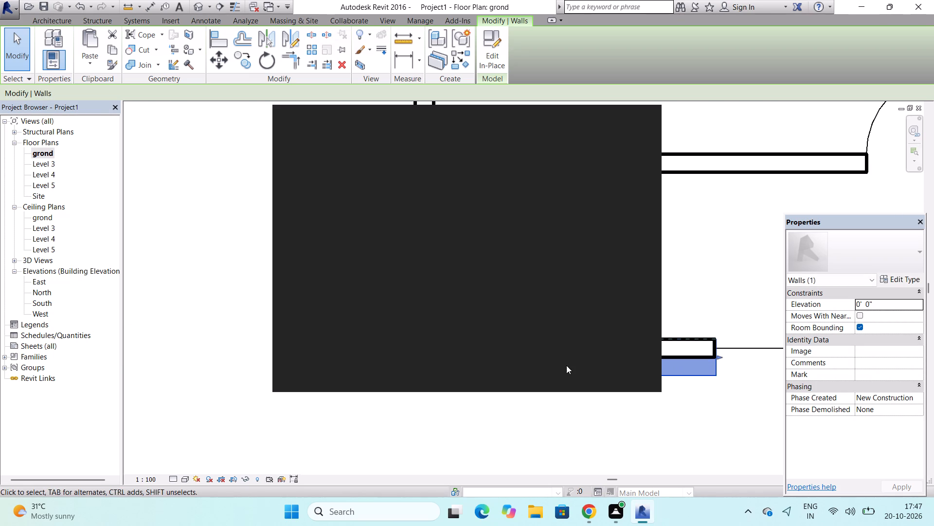
click(642, 122)
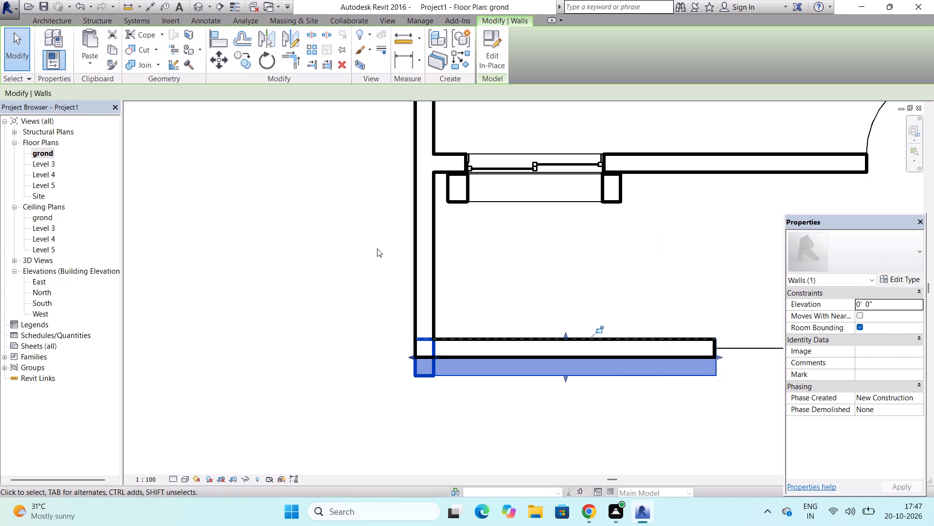
Examine the new front wall and the stretched L-shaped band in the 3D view from the front and side.
click(199, 3)
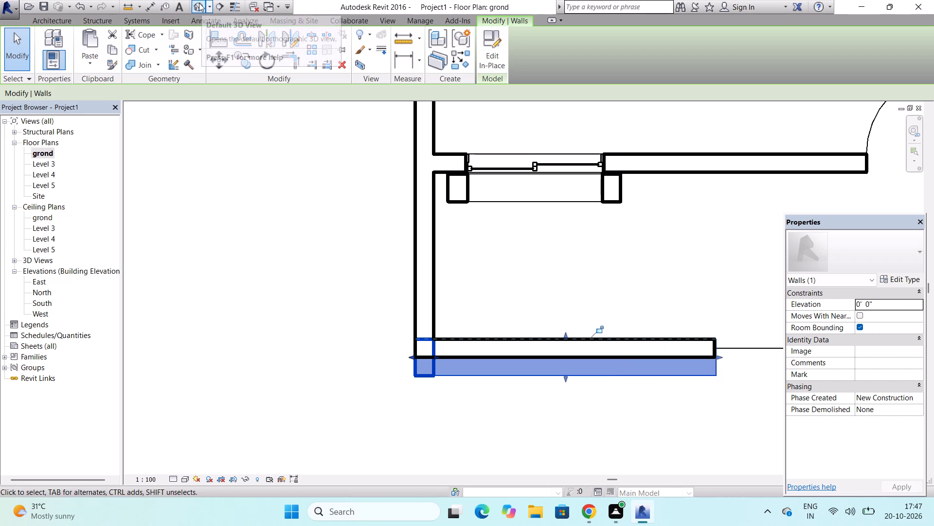
scroll(223, 324, up, 3)
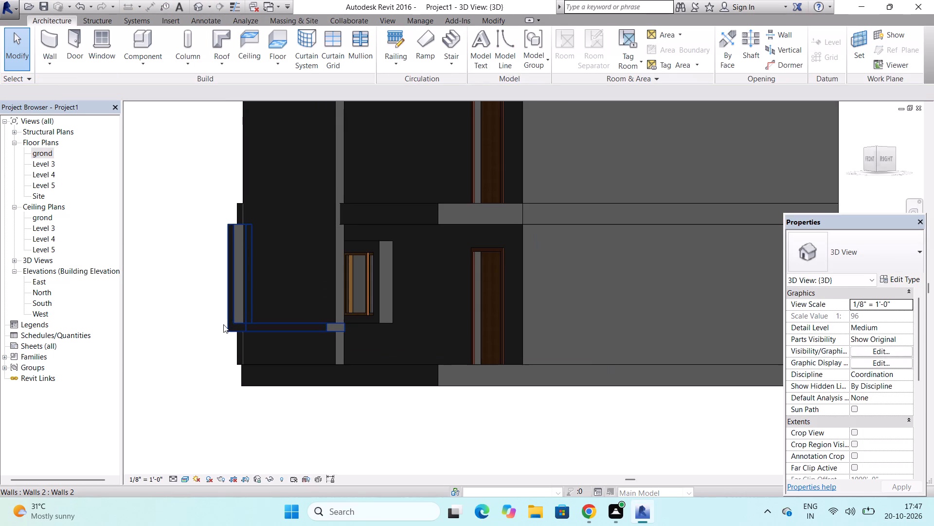
scroll(223, 324, down, 4)
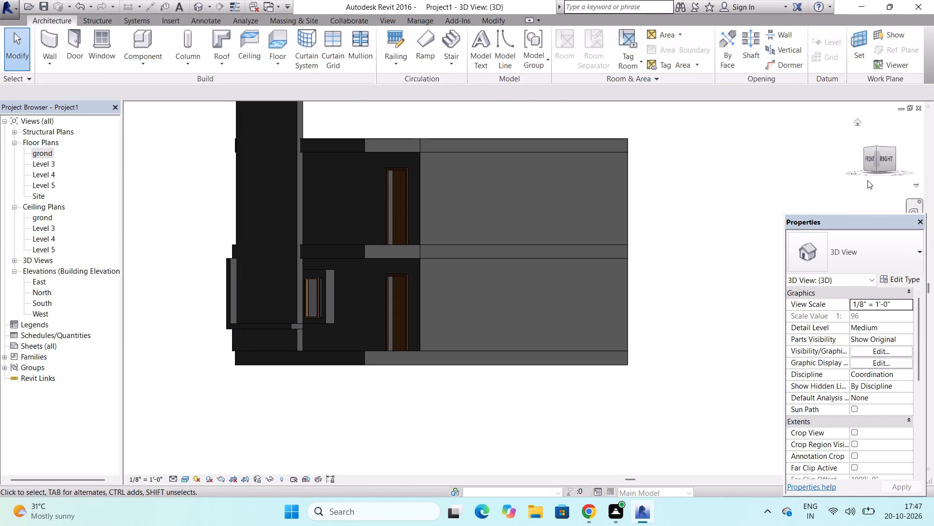
drag(879, 148, 913, 151)
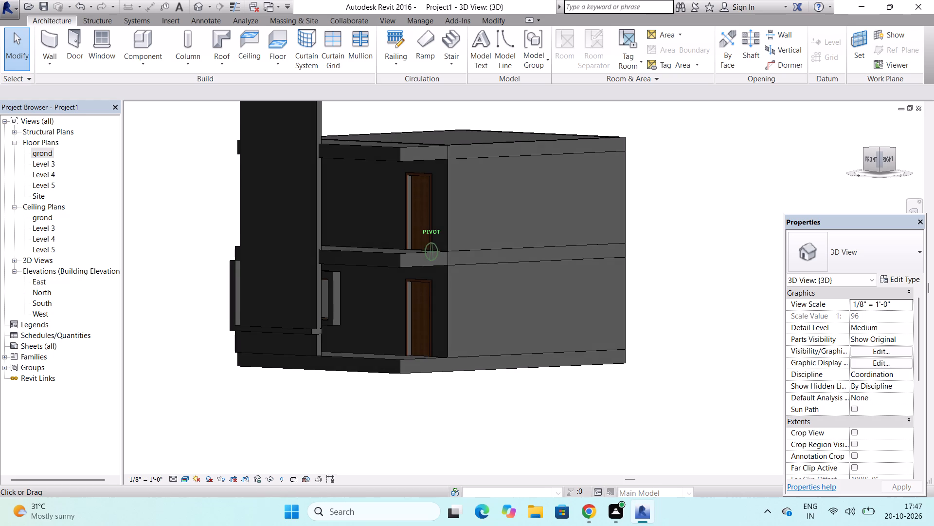
drag(913, 151, 913, 151)
drag(866, 151, 127, 159)
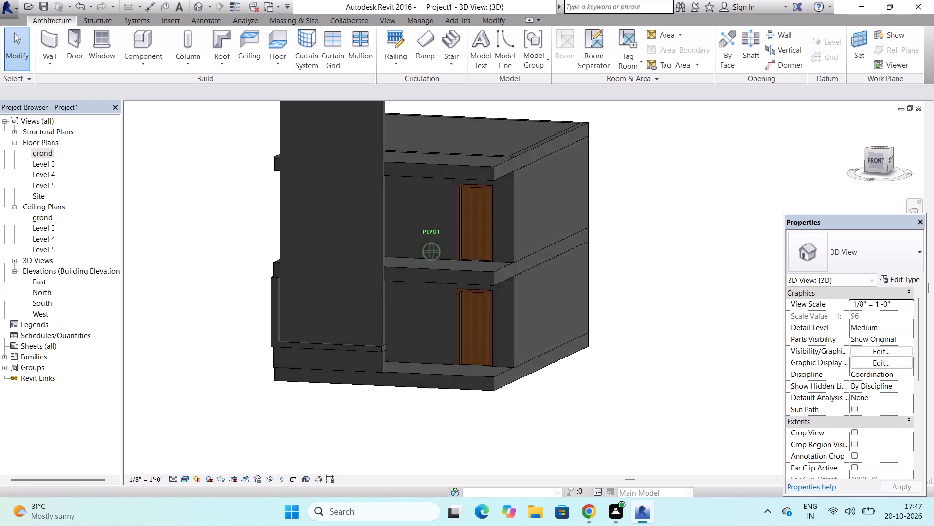
drag(127, 159, 870, 173)
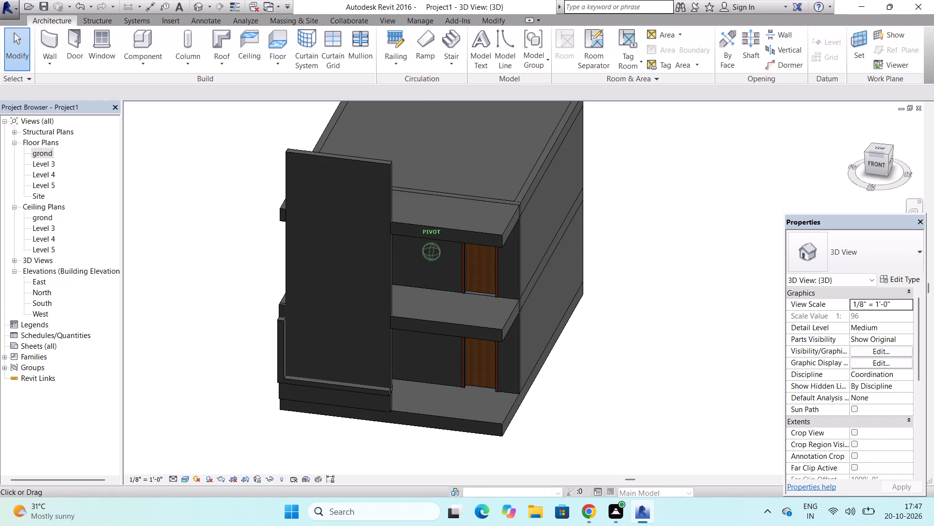
drag(870, 173, 874, 160)
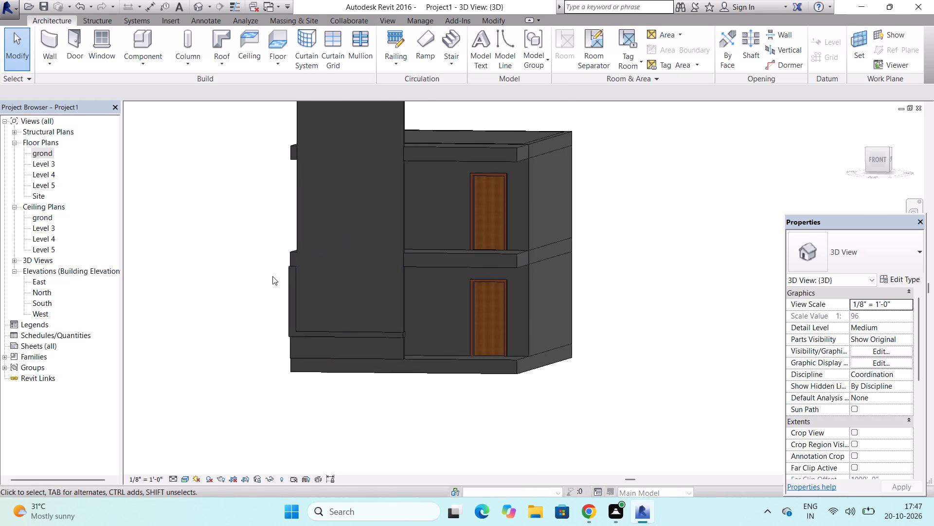
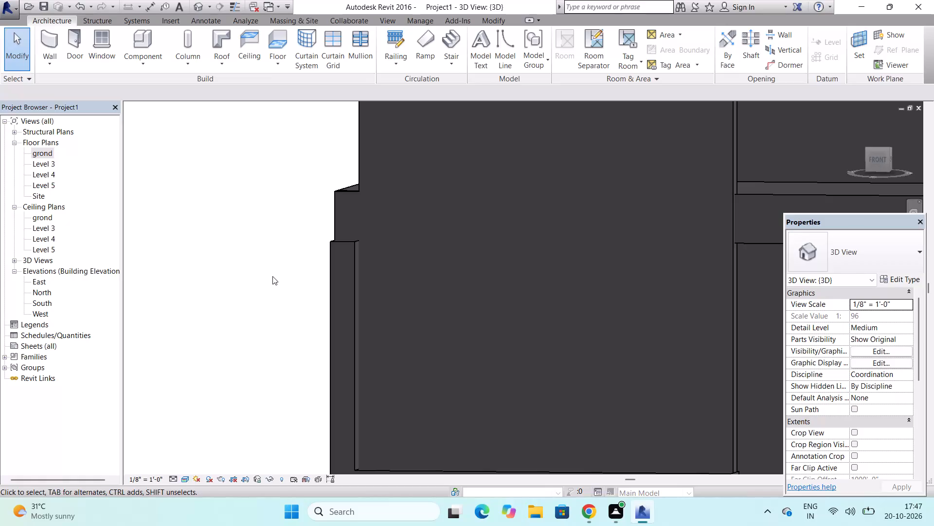
In the South elevation, lower the top of the new front wall to the underside of the L-shaped band, about 2' 0 45/64" high.
scroll(396, 235, down, 8)
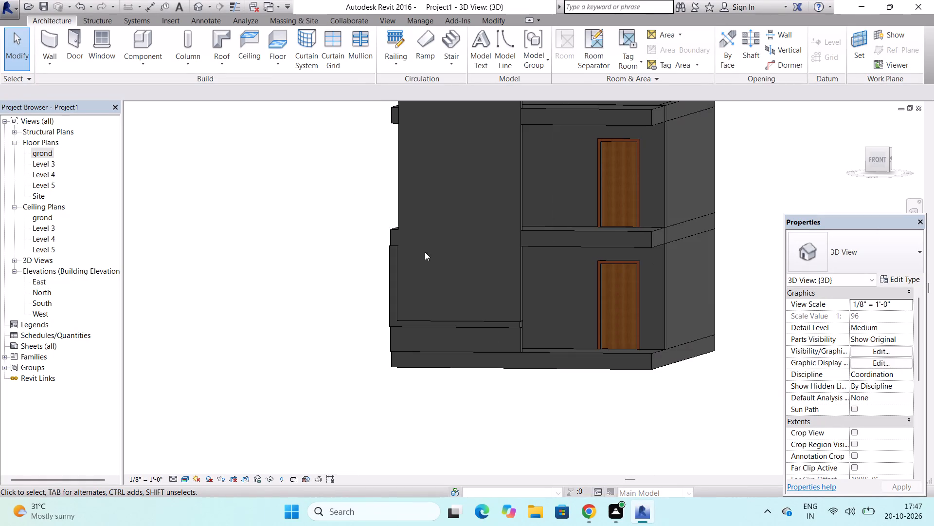
scroll(397, 173, up, 4)
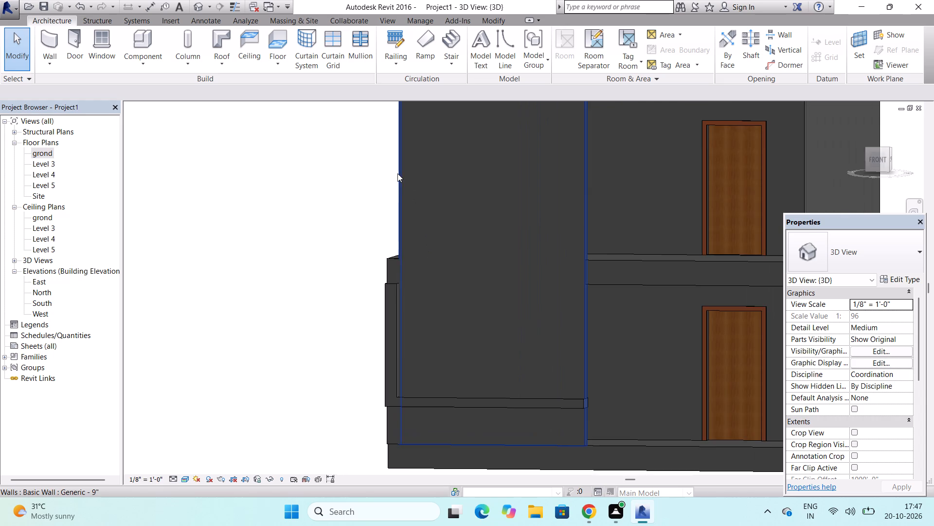
scroll(397, 173, down, 3)
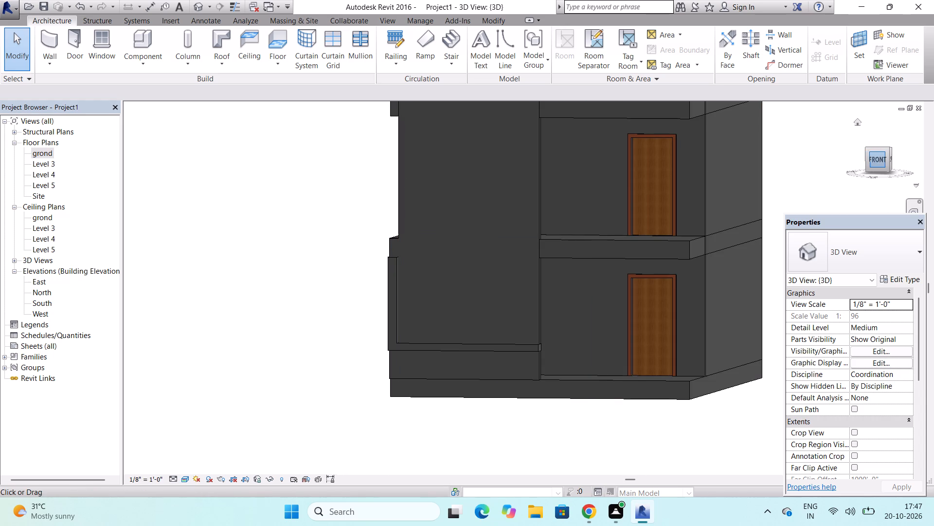
drag(869, 150, 147, 158)
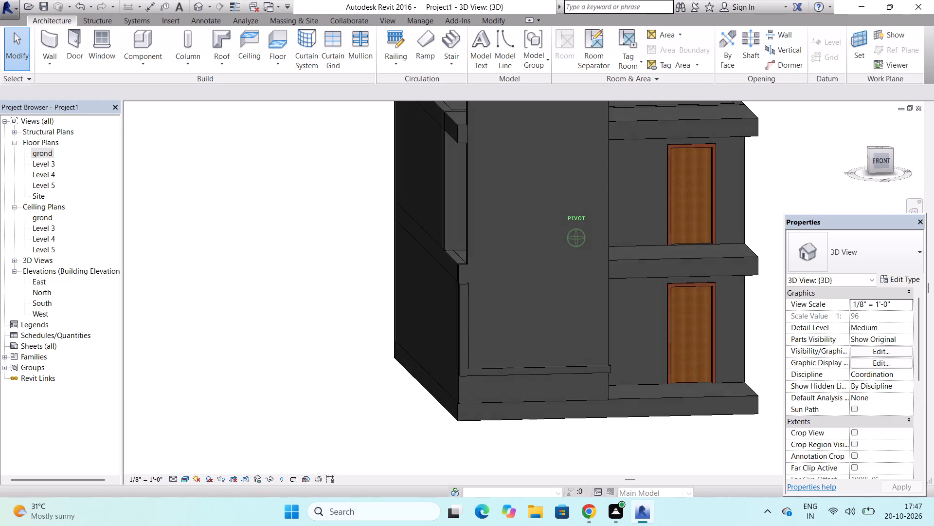
drag(147, 158, 225, 170)
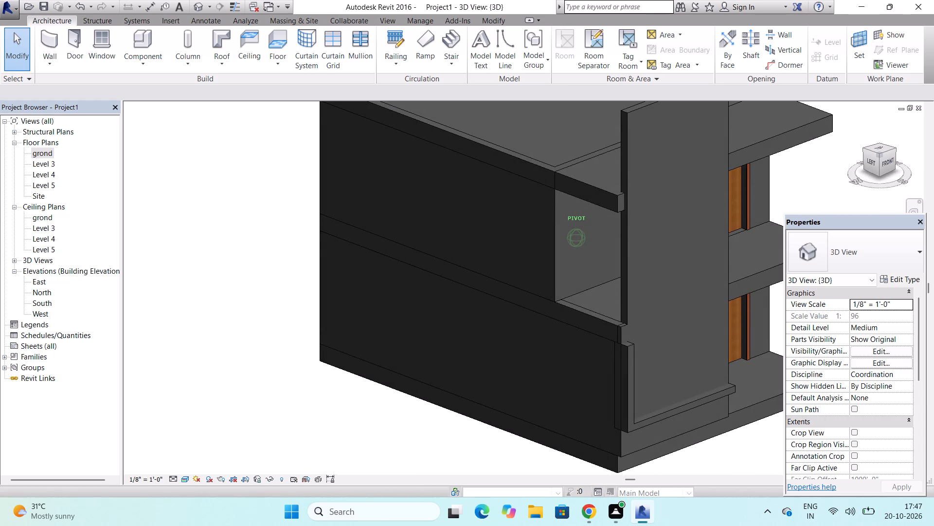
drag(225, 170, 875, 172)
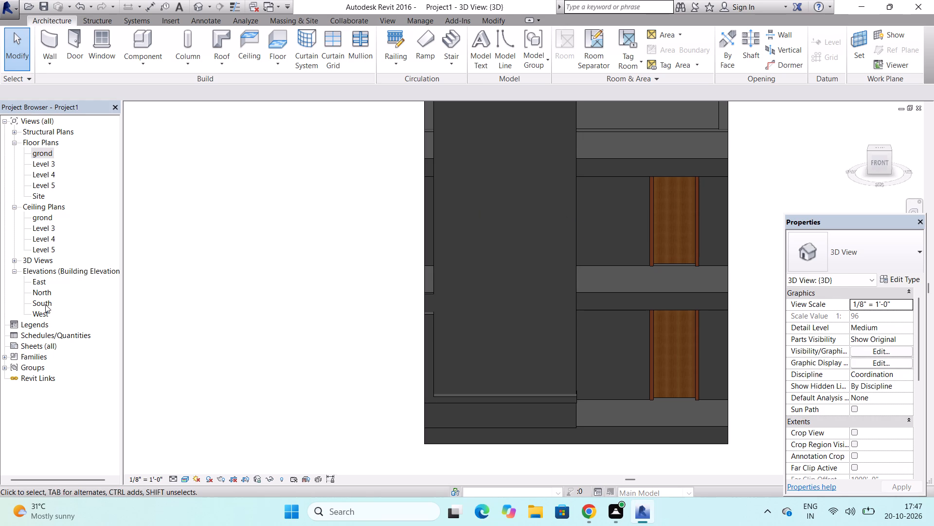
click(45, 304)
click(45, 304)
scroll(296, 275, down, 5)
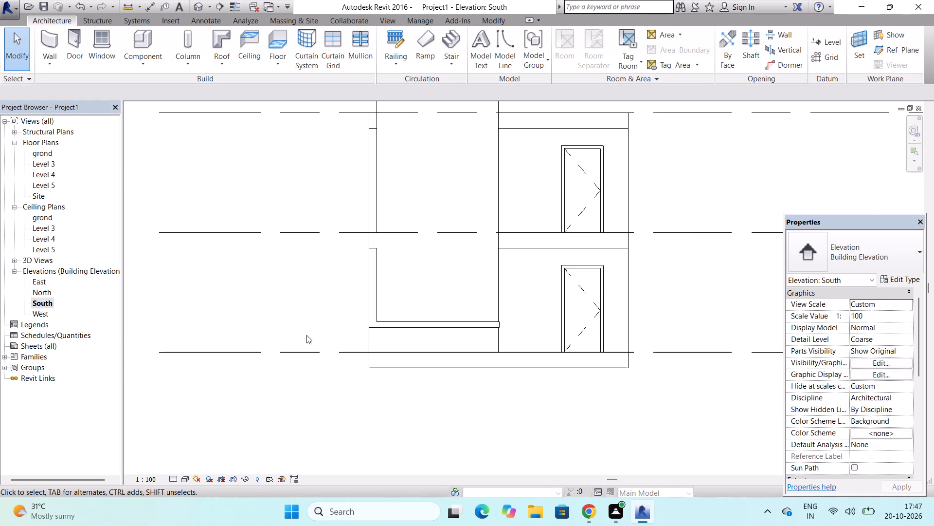
scroll(306, 335, down, 2)
click(377, 143)
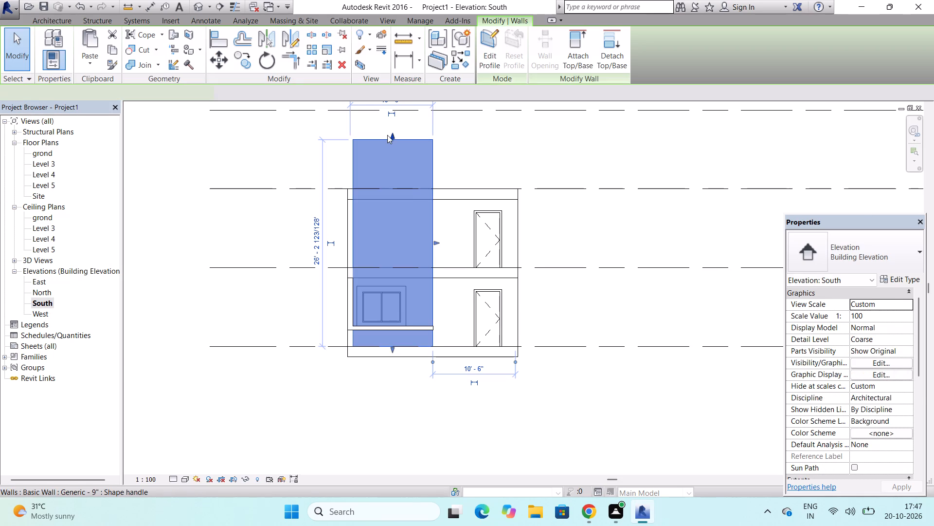
drag(392, 136, 389, 165)
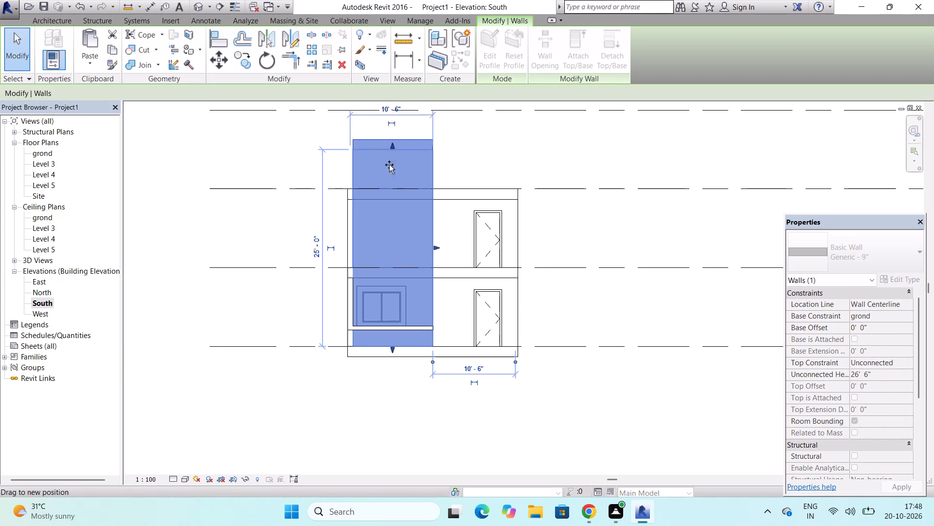
drag(389, 165, 369, 327)
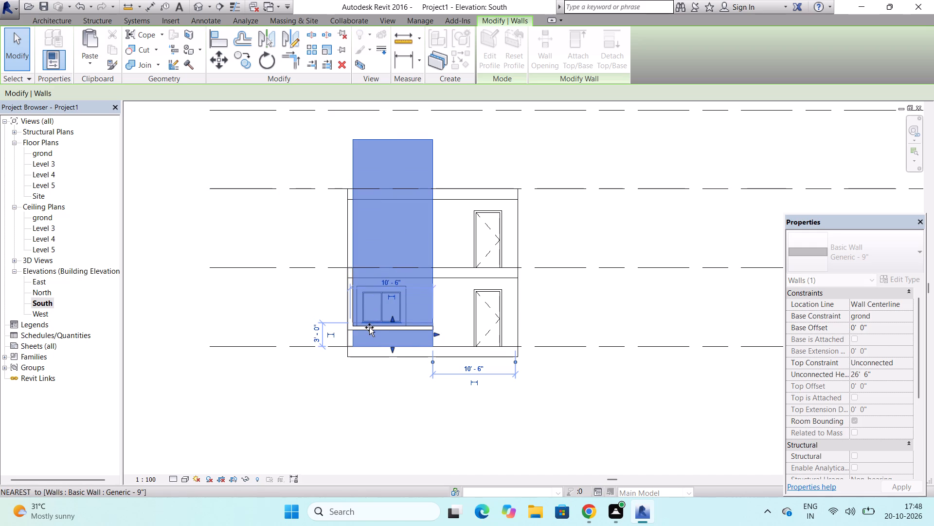
drag(369, 327, 369, 331)
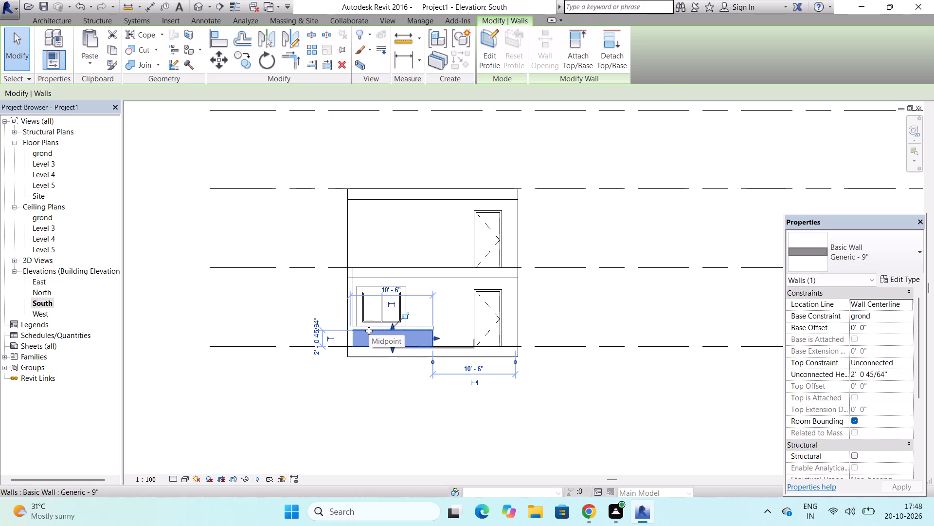
Stretch the low front wall's free end to about the end of the L-shaped band, making it 10' 7" long, and dismiss the licence notice.
scroll(369, 331, up, 9)
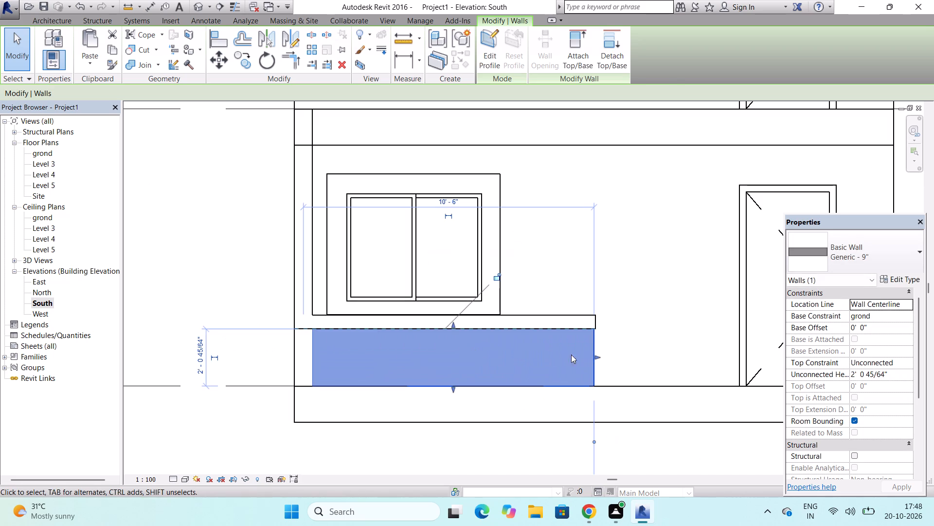
scroll(618, 352, up, 9)
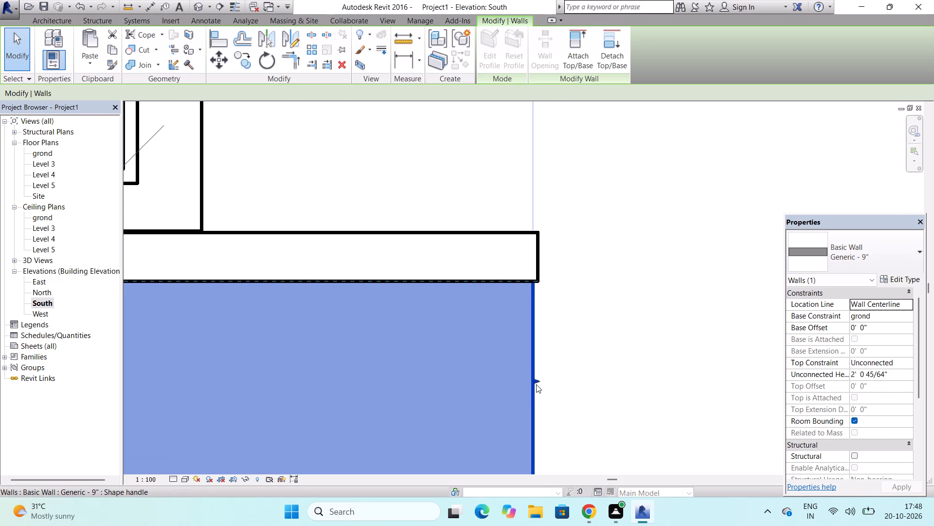
drag(537, 381, 544, 381)
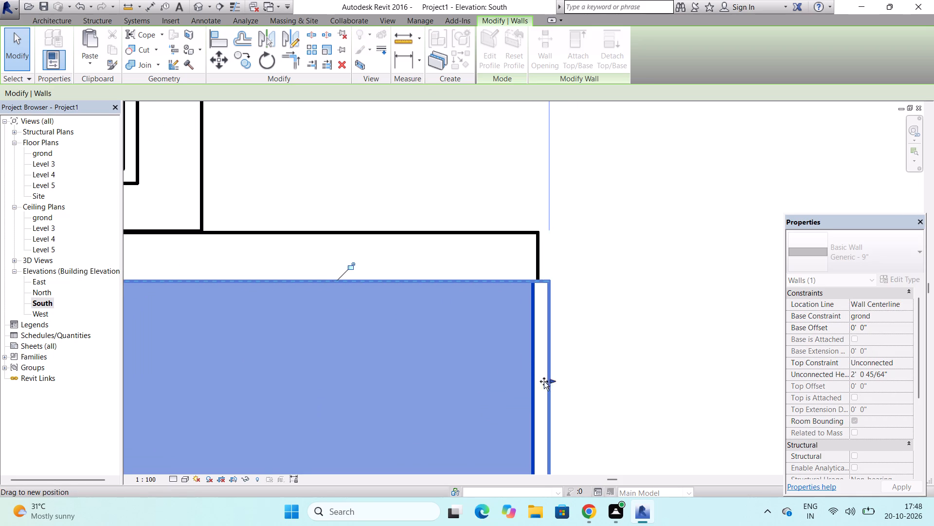
drag(544, 381, 541, 381)
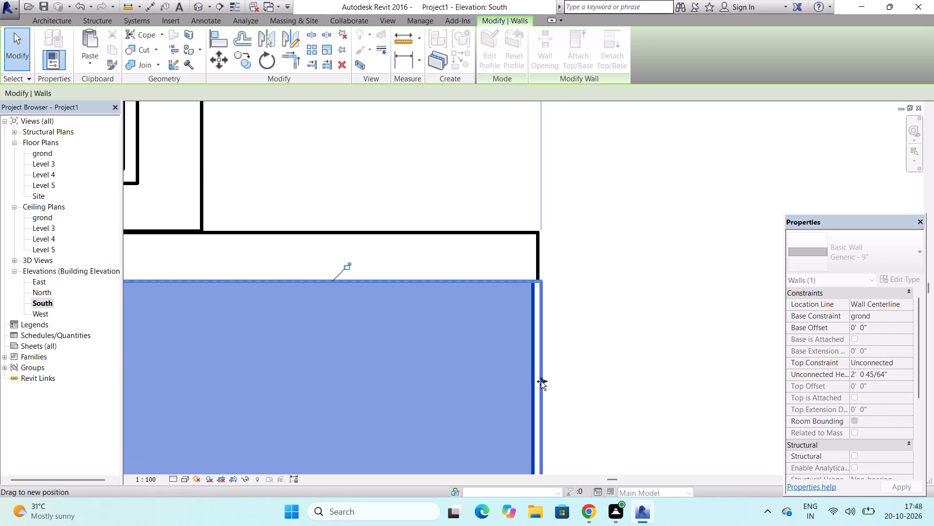
scroll(530, 270, up, 5)
scroll(536, 267, down, 3)
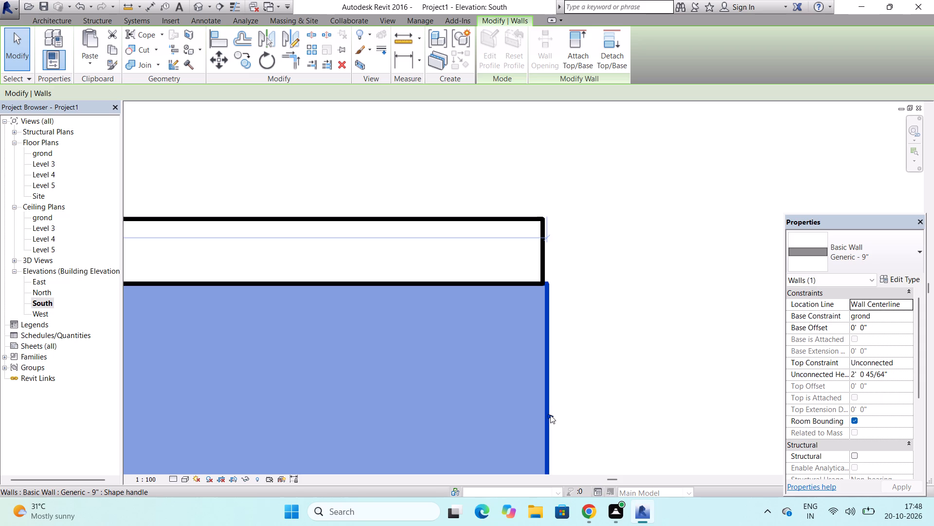
drag(550, 415, 544, 418)
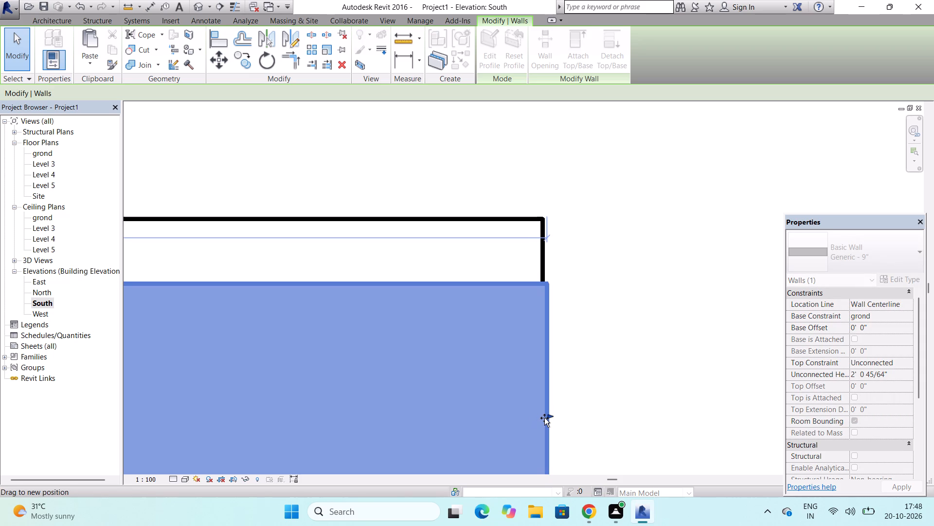
drag(544, 418, 536, 418)
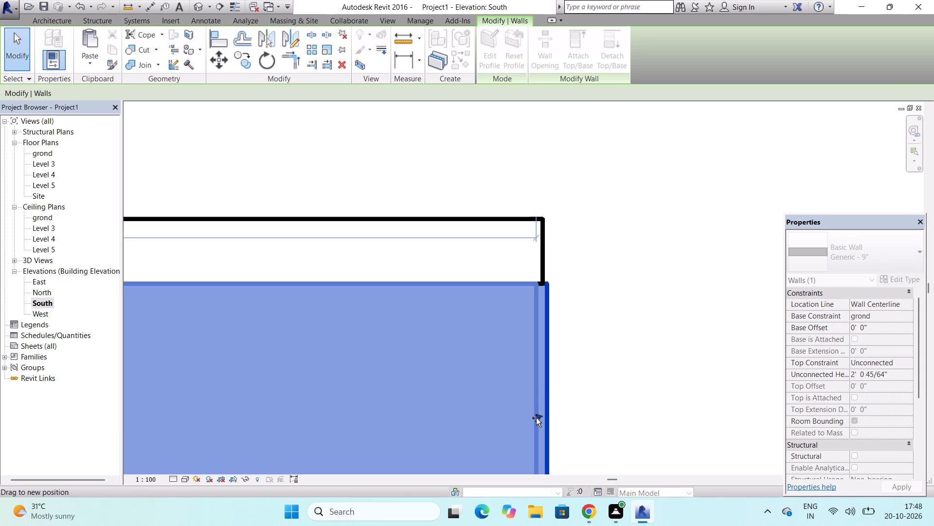
drag(536, 418, 539, 278)
drag(539, 278, 542, 278)
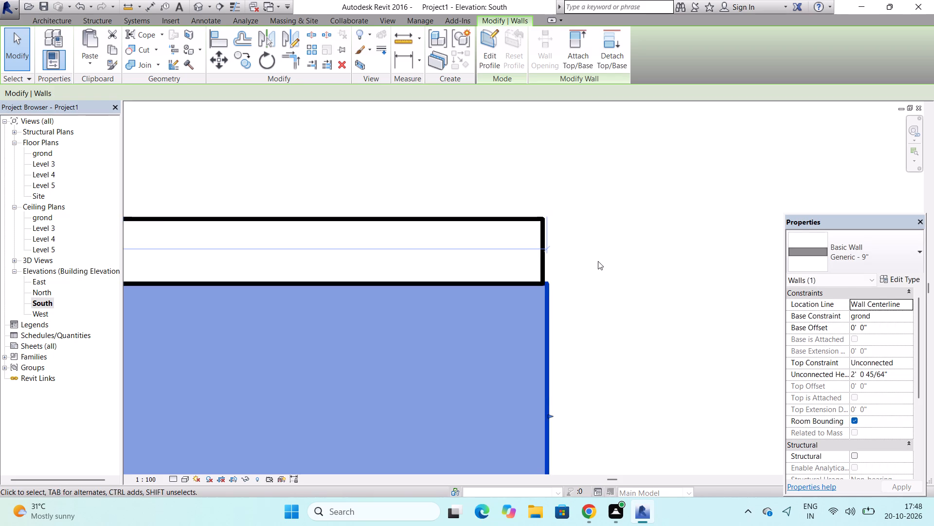
scroll(600, 261, down, 15)
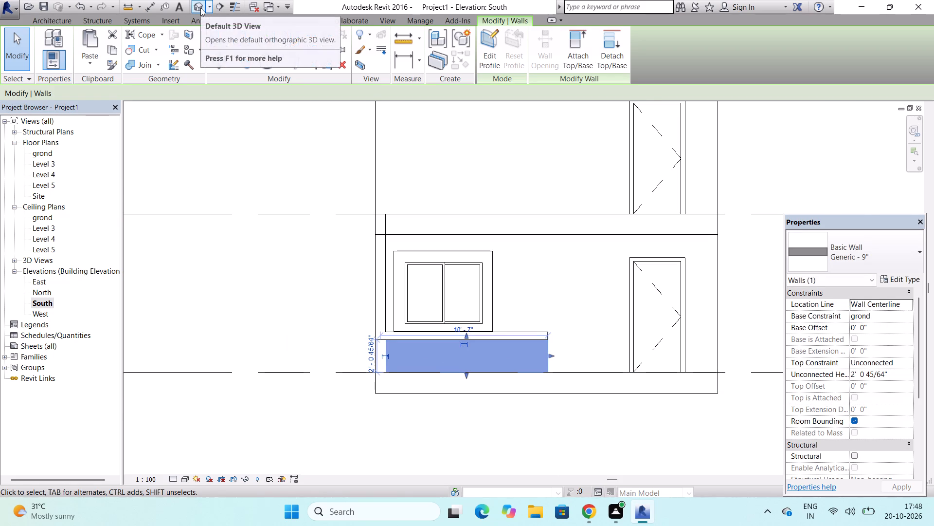
click(192, 121)
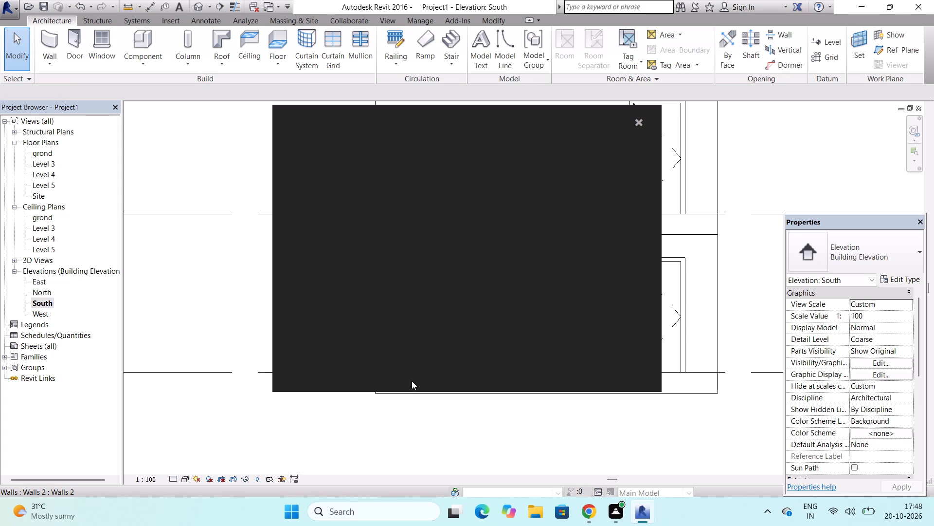
click(638, 120)
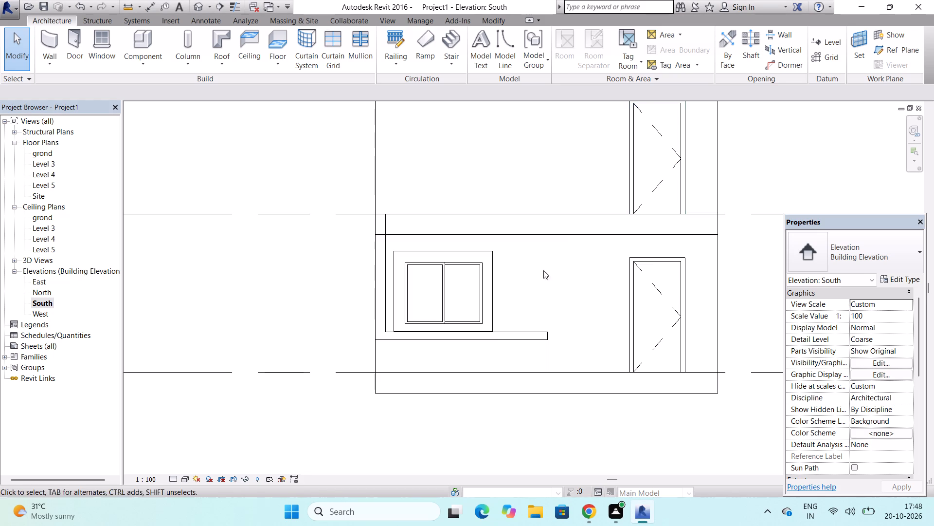
In the grond floor plan, create a new in-place model in the Walls category.
scroll(503, 341, down, 4)
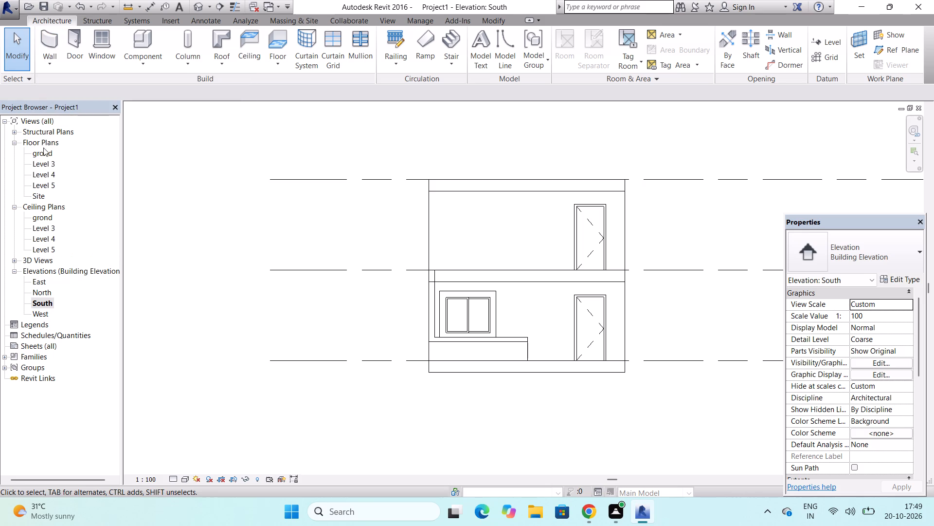
double_click(43, 150)
scroll(180, 177, down, 4)
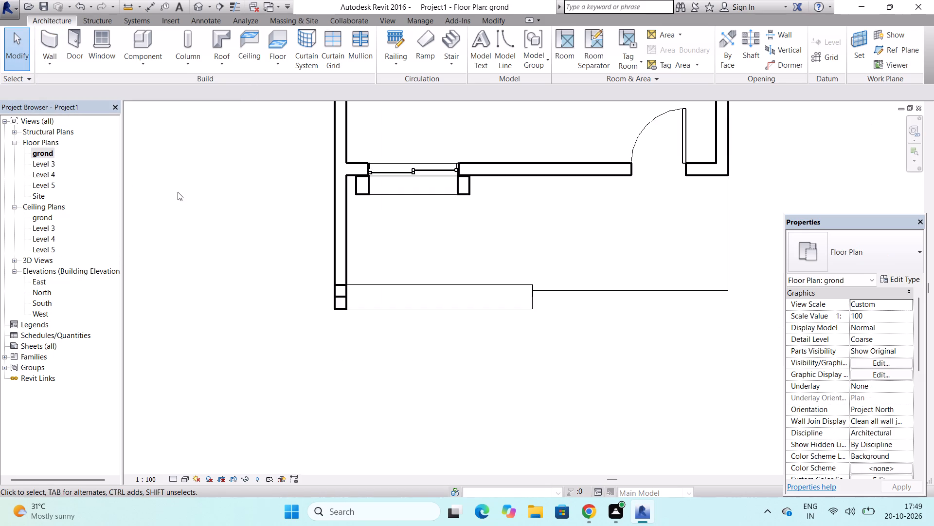
scroll(178, 192, down, 3)
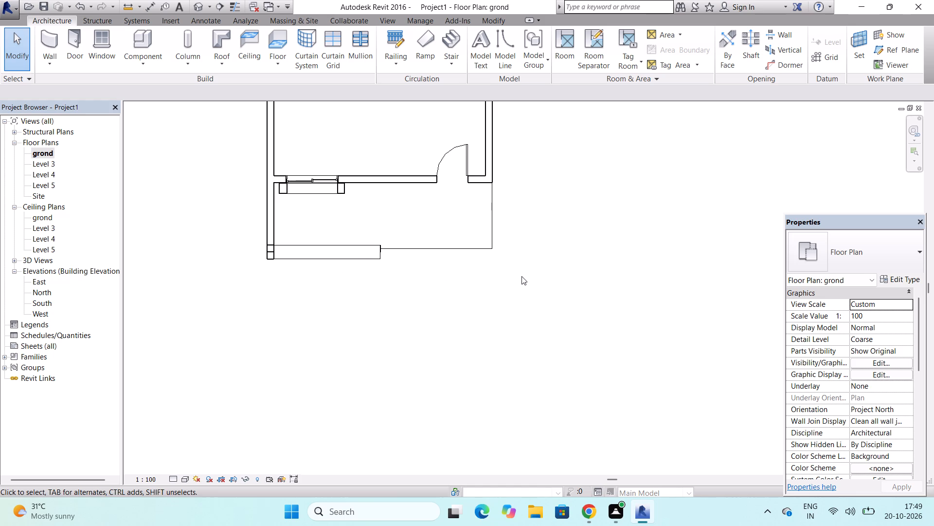
scroll(489, 215, up, 5)
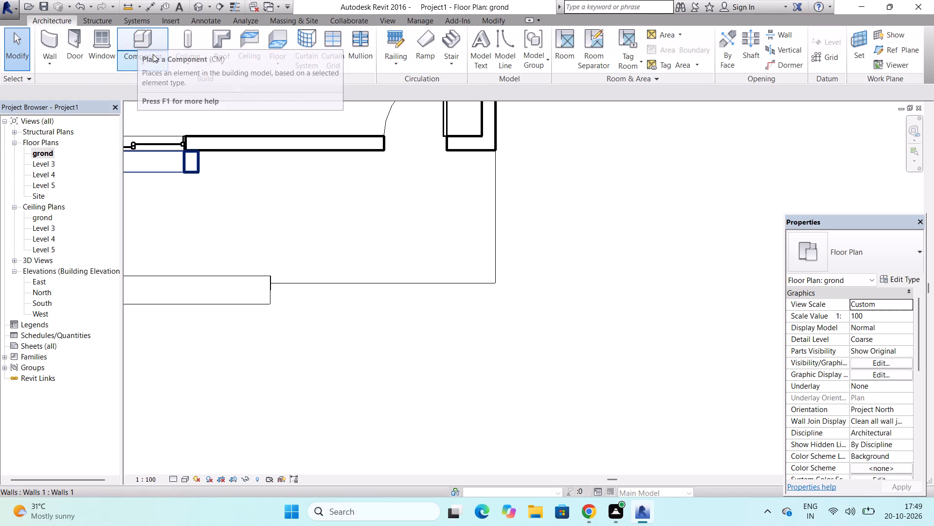
click(127, 56)
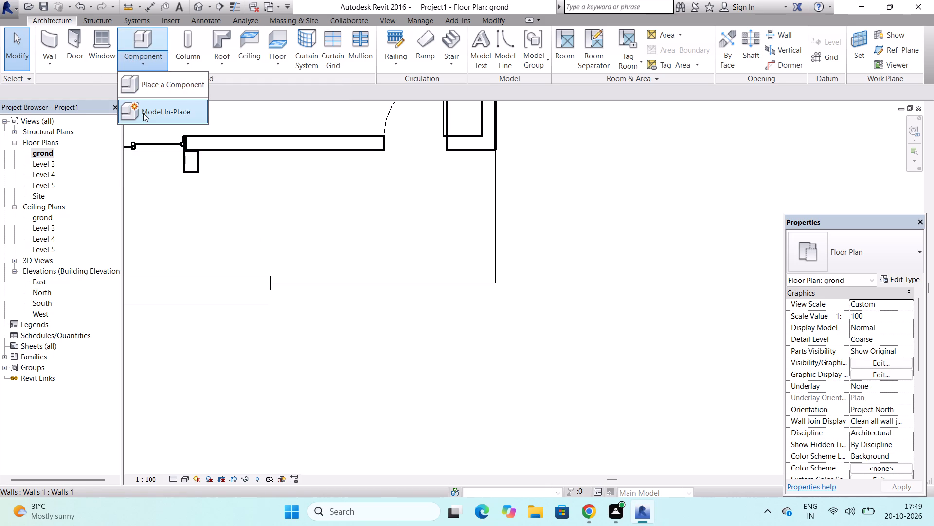
click(143, 113)
scroll(396, 194, down, 17)
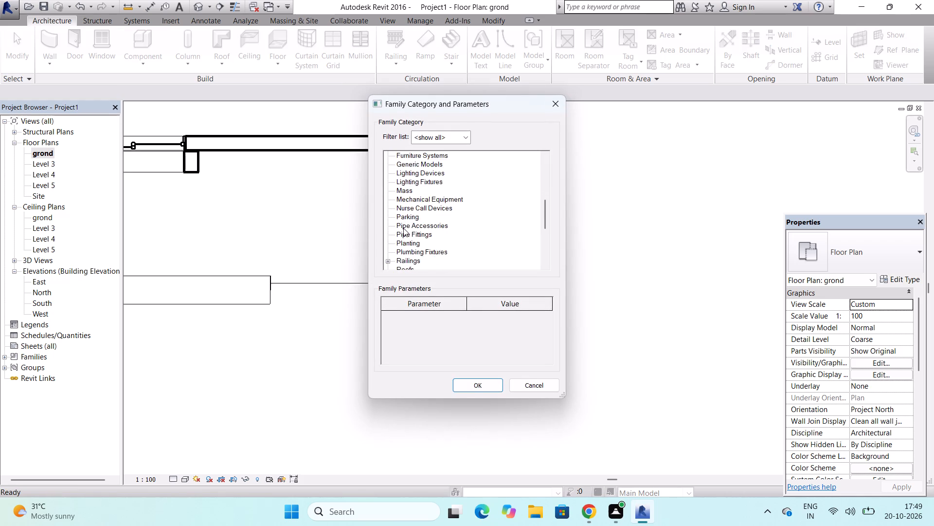
scroll(403, 228, down, 20)
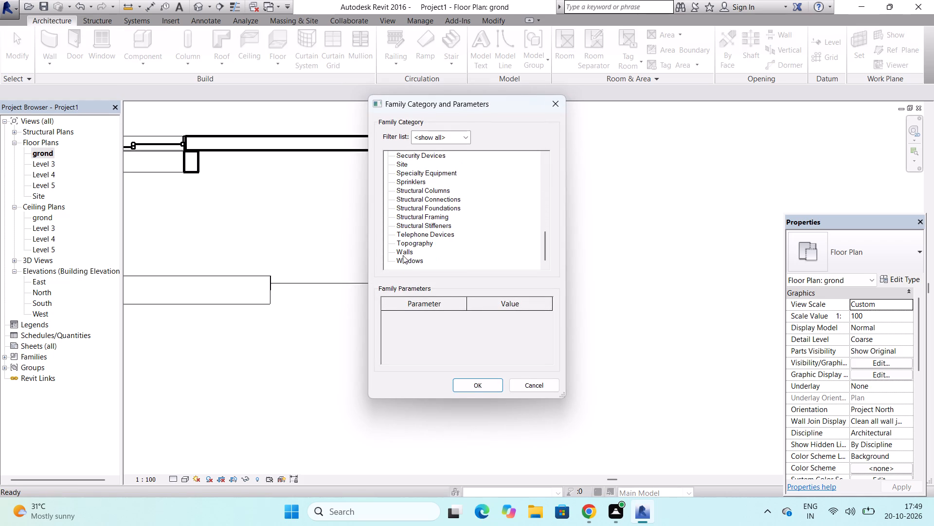
click(404, 252)
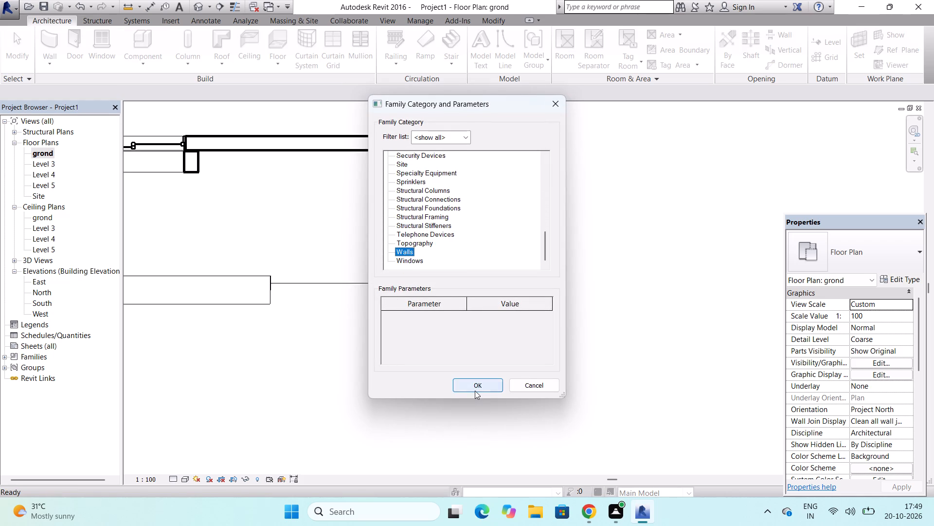
click(475, 391)
click(467, 275)
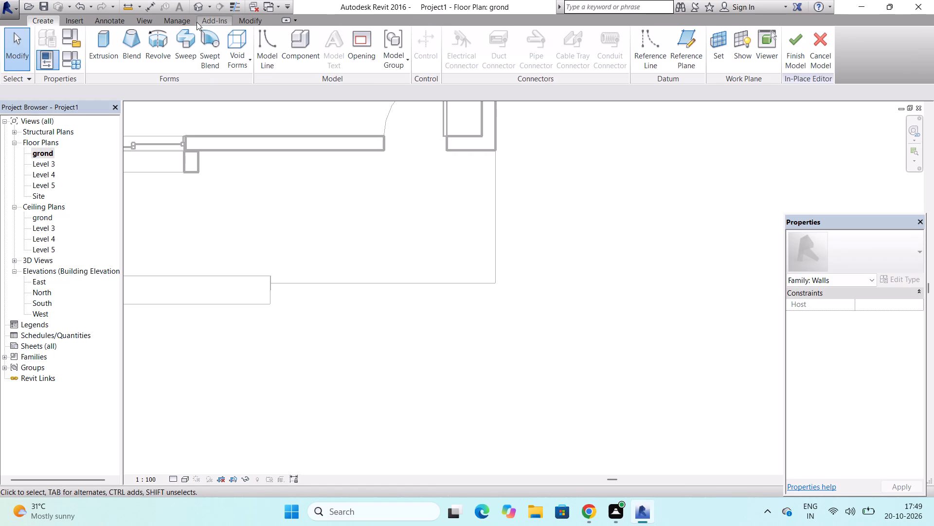
Start an extrusion, dismiss the licence notice, and pick the ground floor slab as its work plane.
click(108, 35)
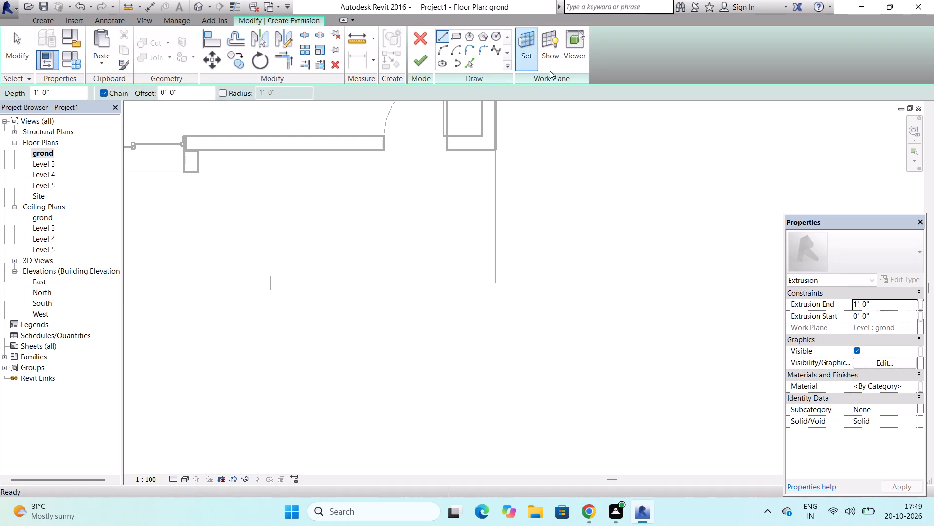
click(534, 43)
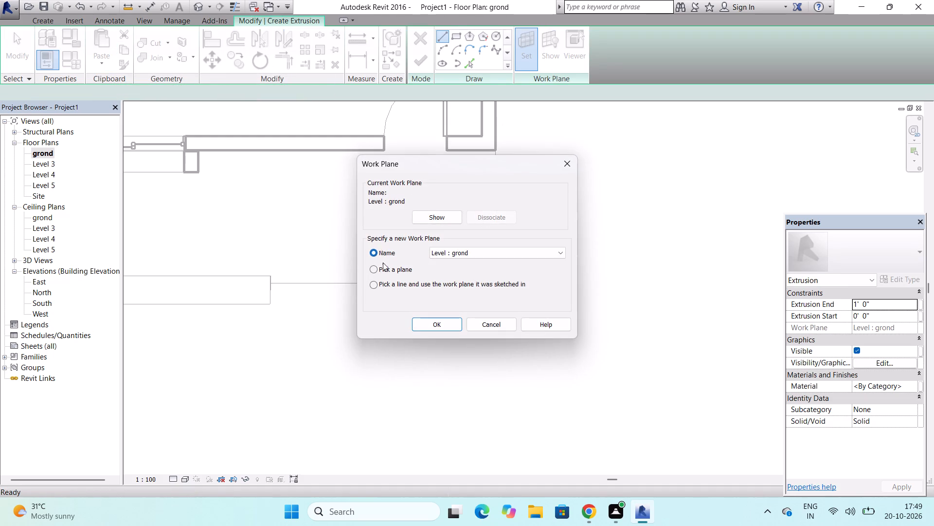
click(371, 268)
click(436, 325)
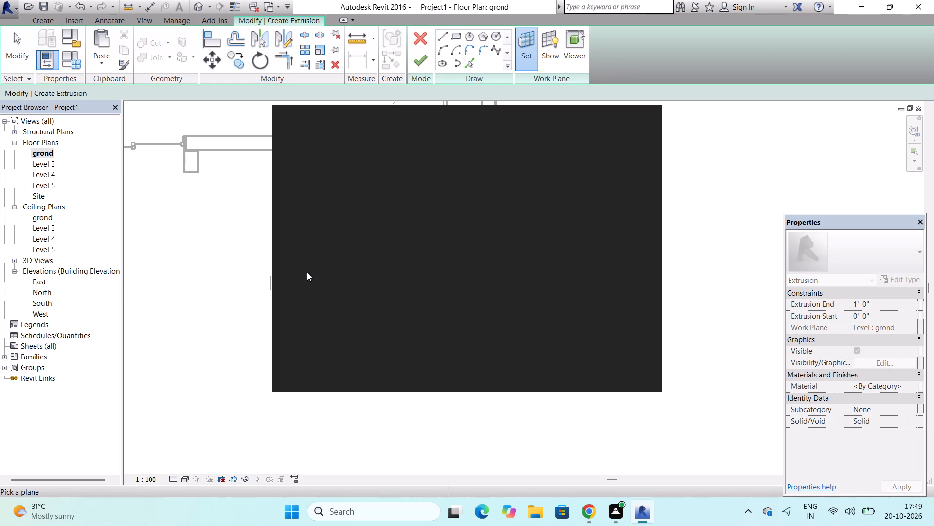
click(638, 122)
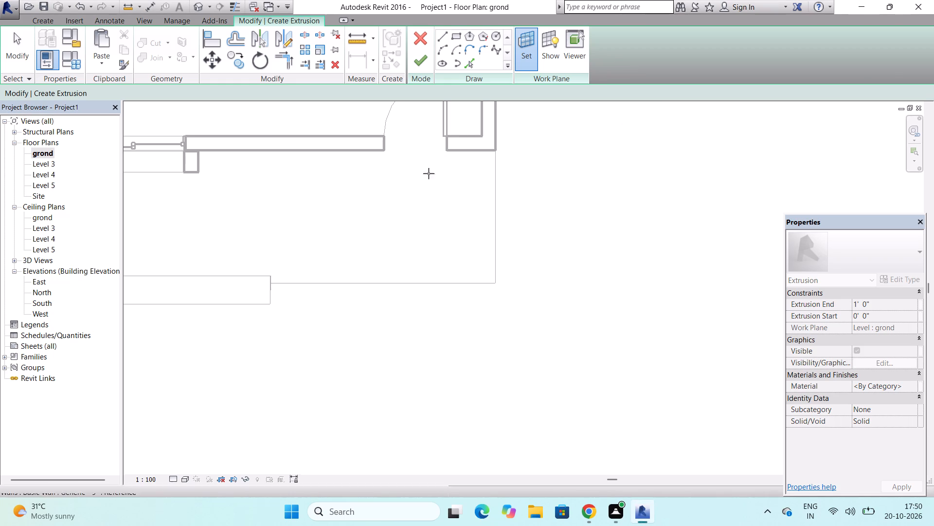
click(281, 282)
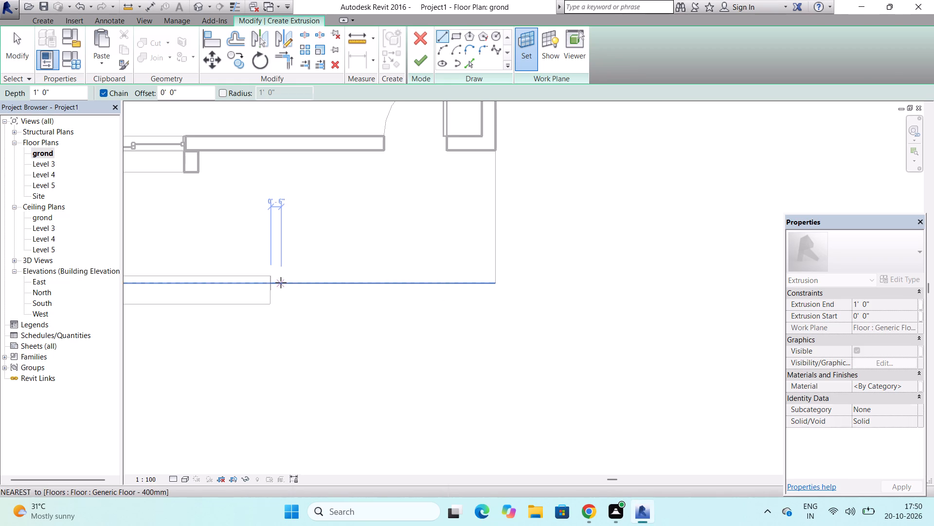
Sketch a rectangular profile about 1' 1" by 1' 4" against the free end of the low front wall.
click(457, 37)
scroll(280, 289, up, 2)
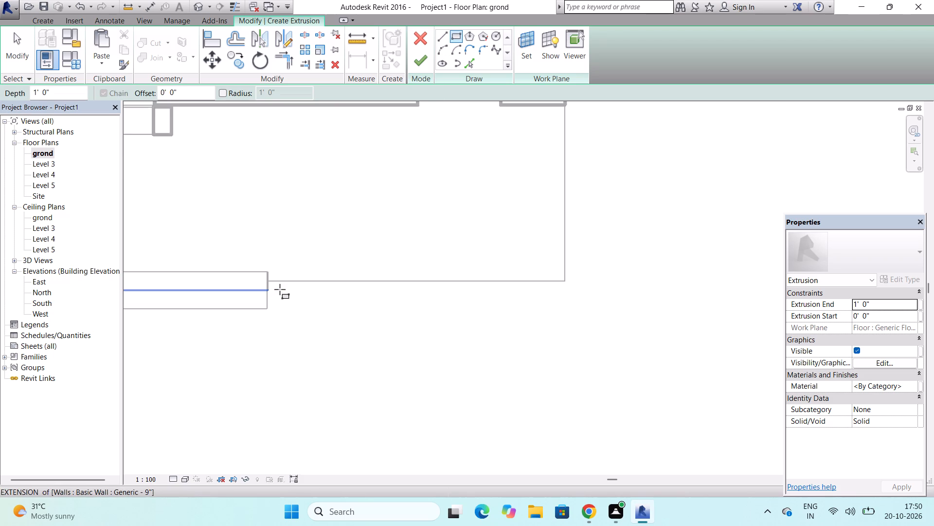
scroll(280, 289, up, 6)
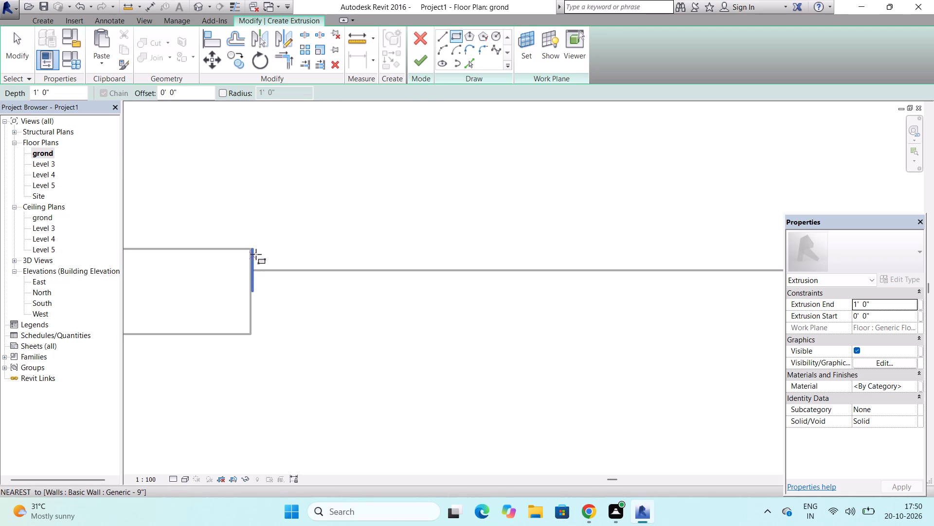
click(256, 254)
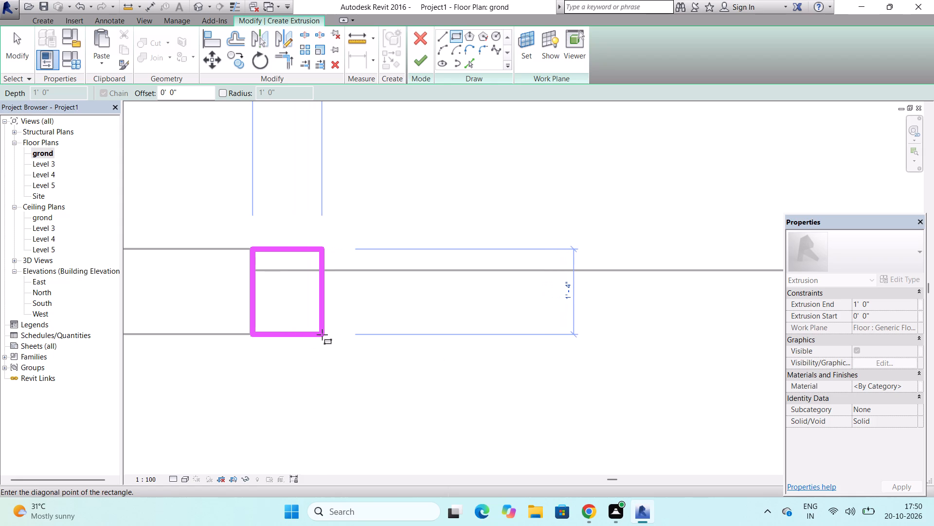
click(322, 335)
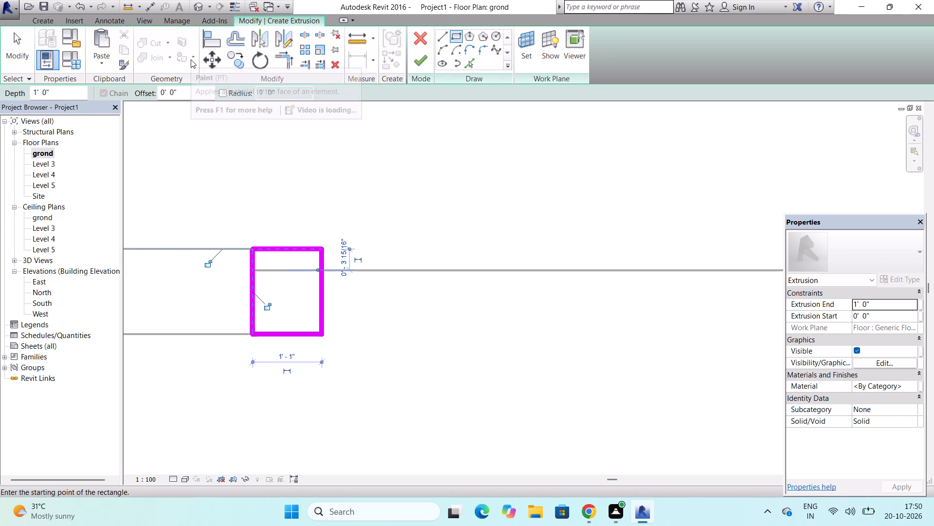
Move the whole rectangular profile straight along the front edge to the slab's outer front corner.
click(211, 57)
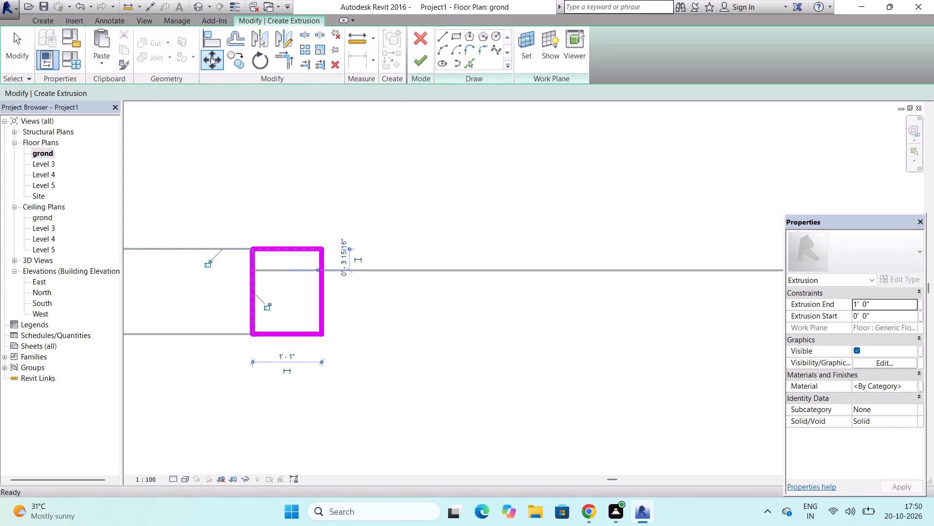
drag(240, 219, 240, 235)
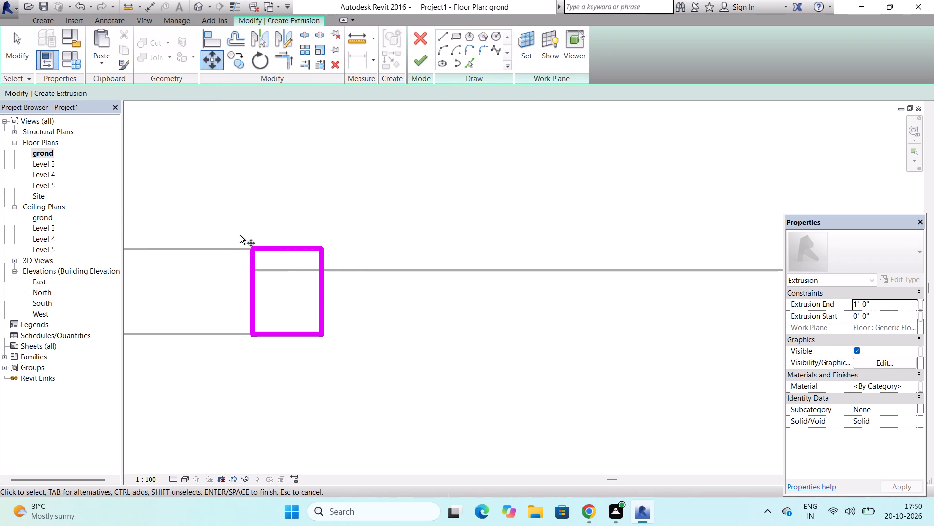
drag(240, 235, 360, 356)
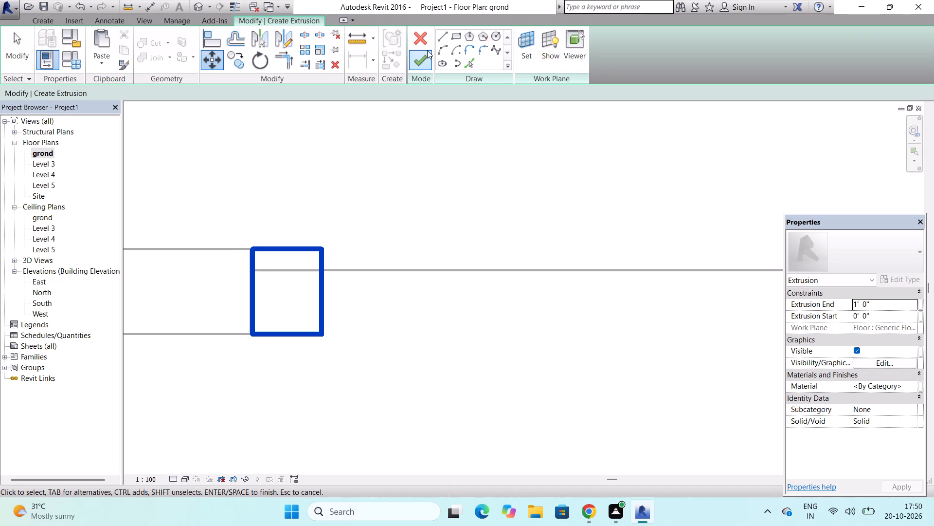
click(236, 63)
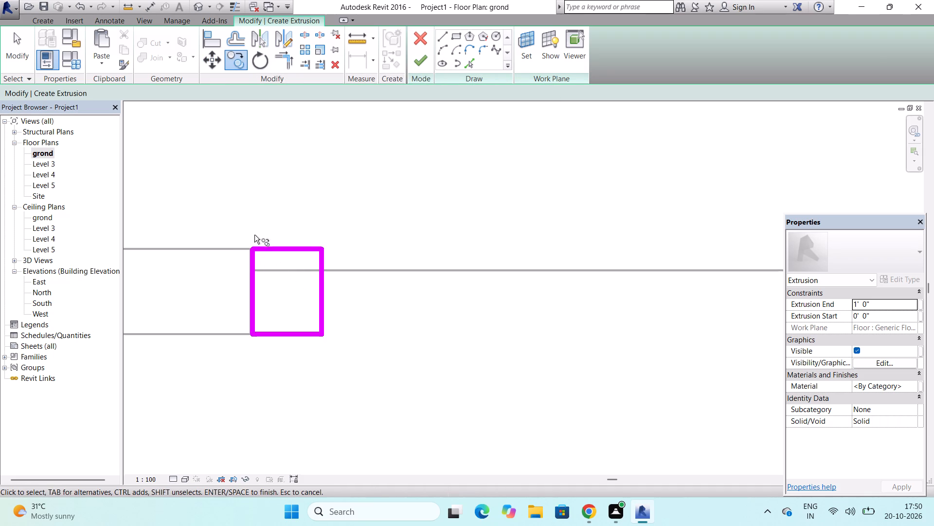
click(218, 58)
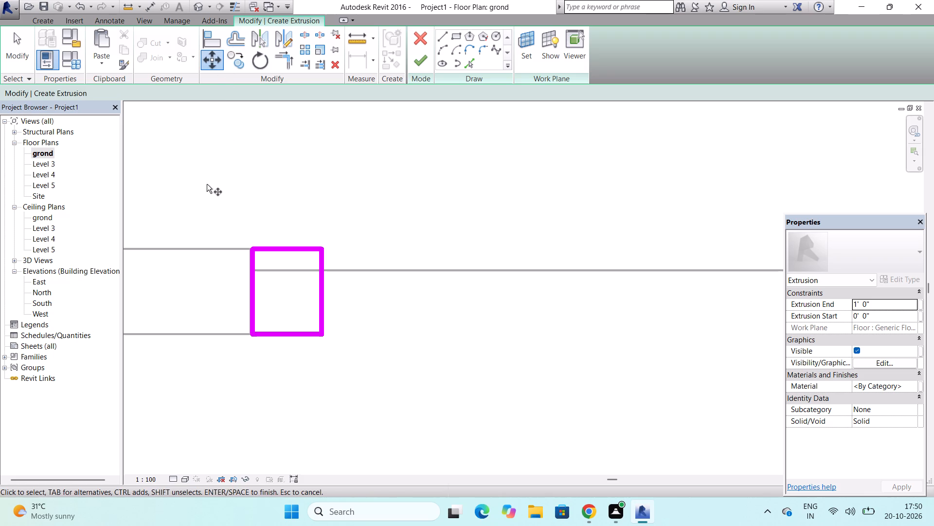
drag(207, 184, 385, 350)
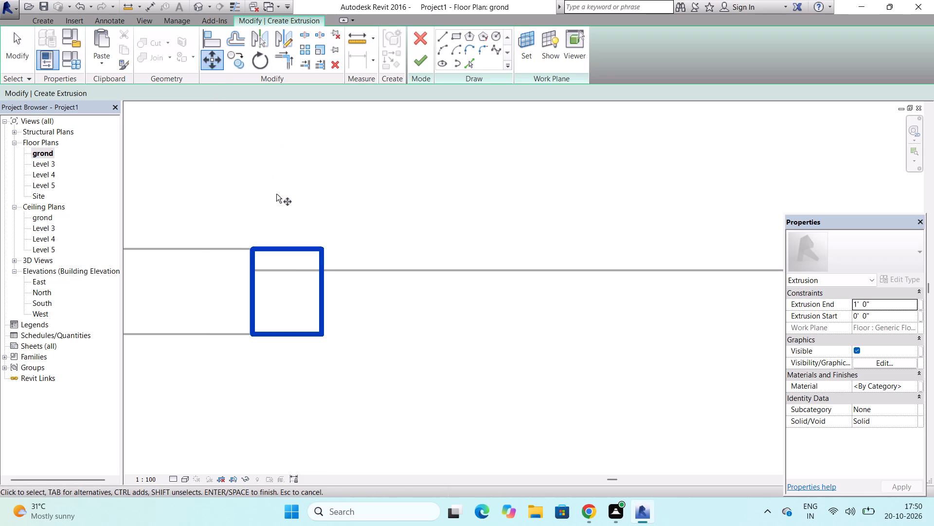
key(Return)
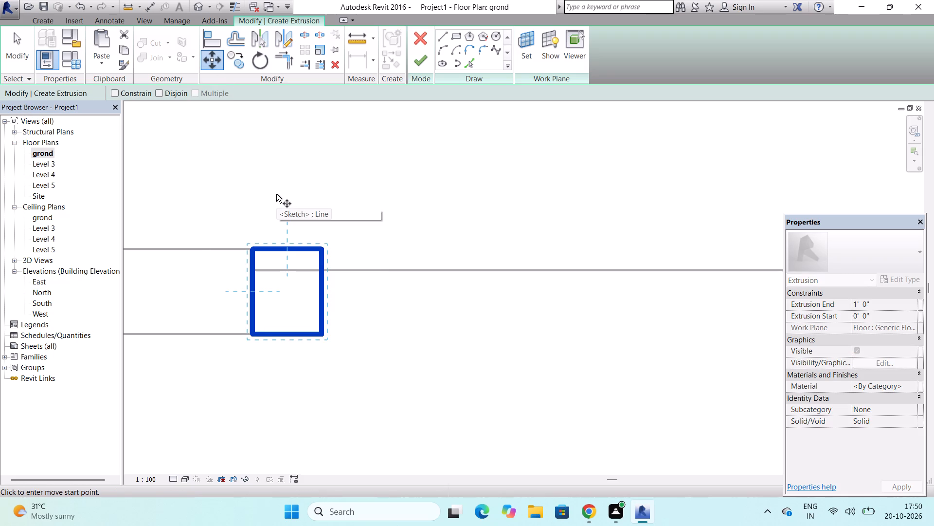
click(287, 290)
scroll(287, 290, down, 8)
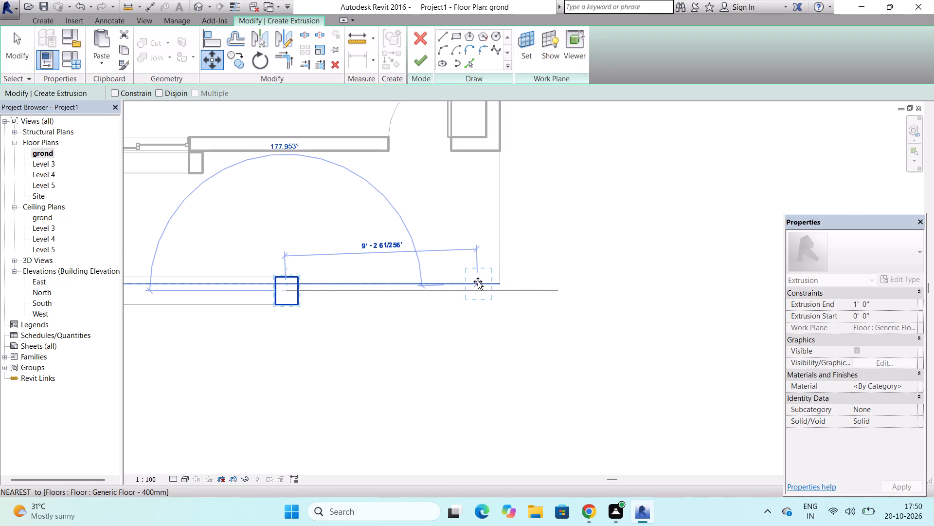
scroll(478, 282, up, 6)
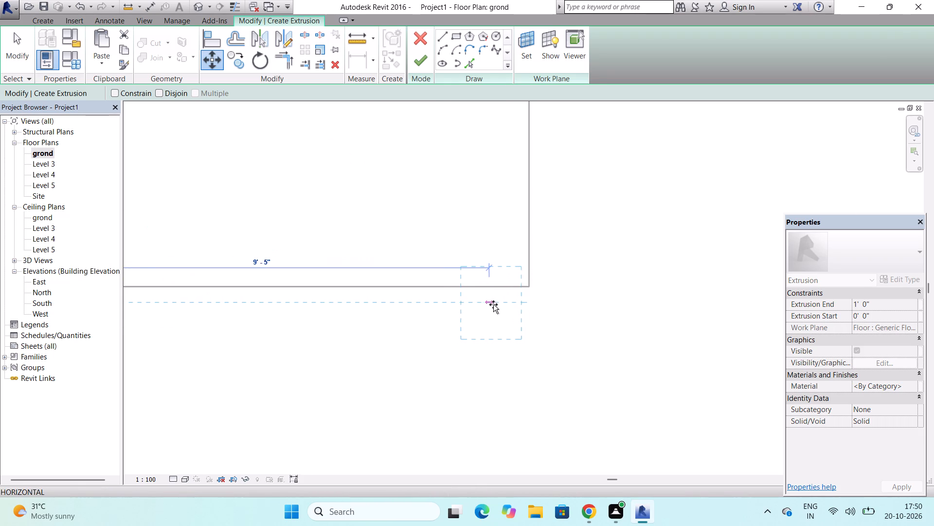
click(496, 304)
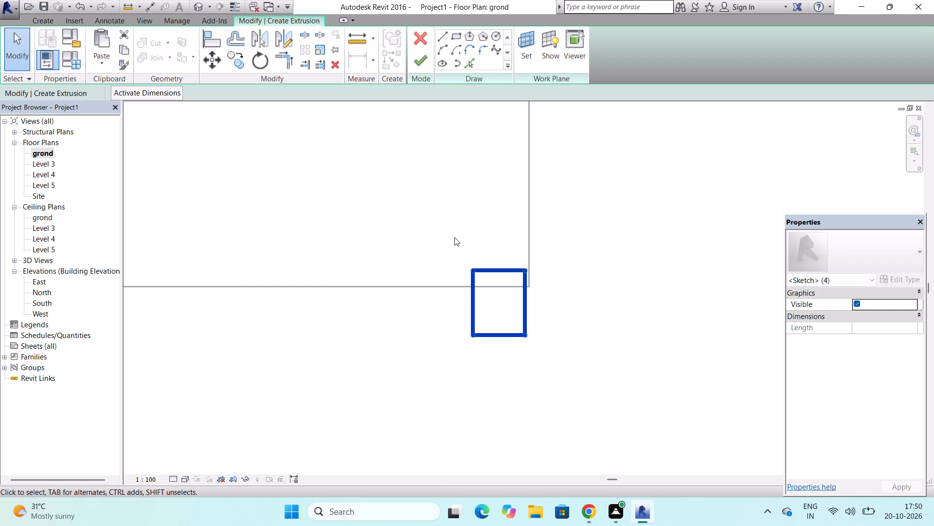
Nudge the rectangular profile slightly so its outer side lines up with the slab's side edge.
scroll(534, 289, up, 6)
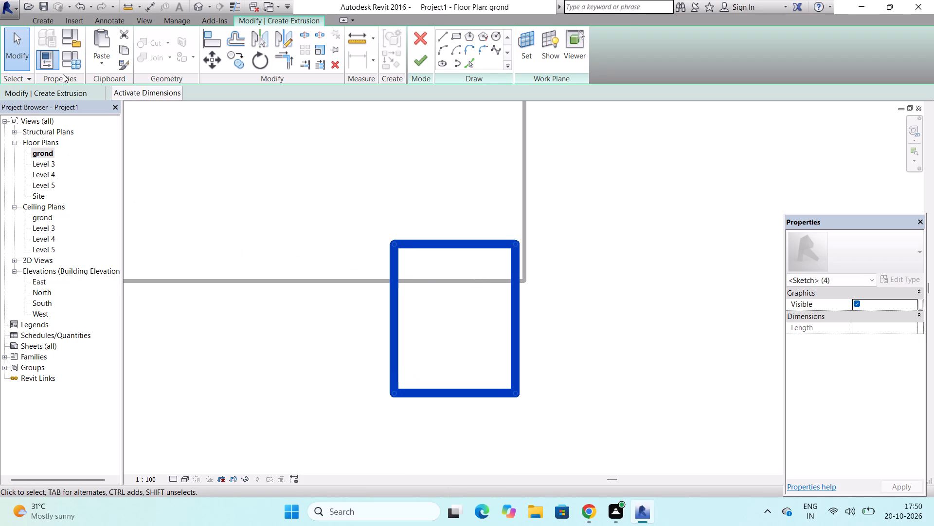
click(206, 56)
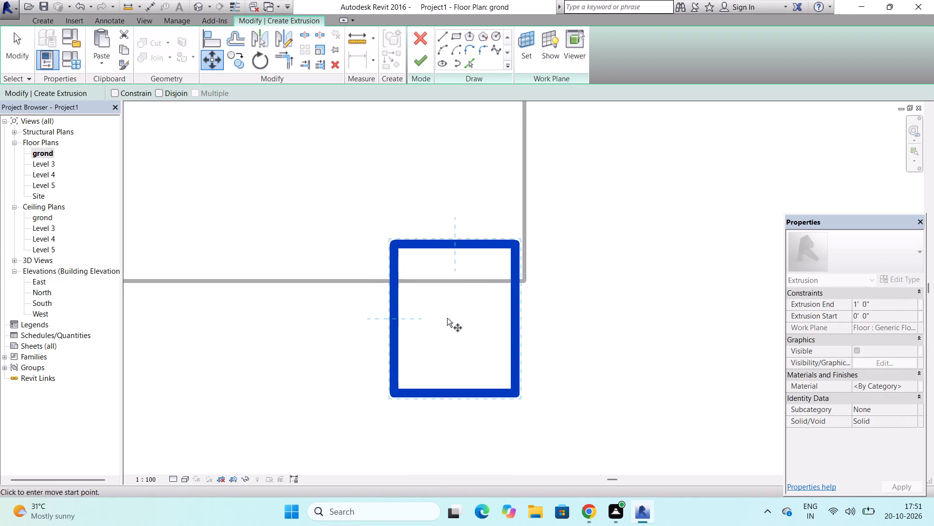
drag(454, 304, 469, 306)
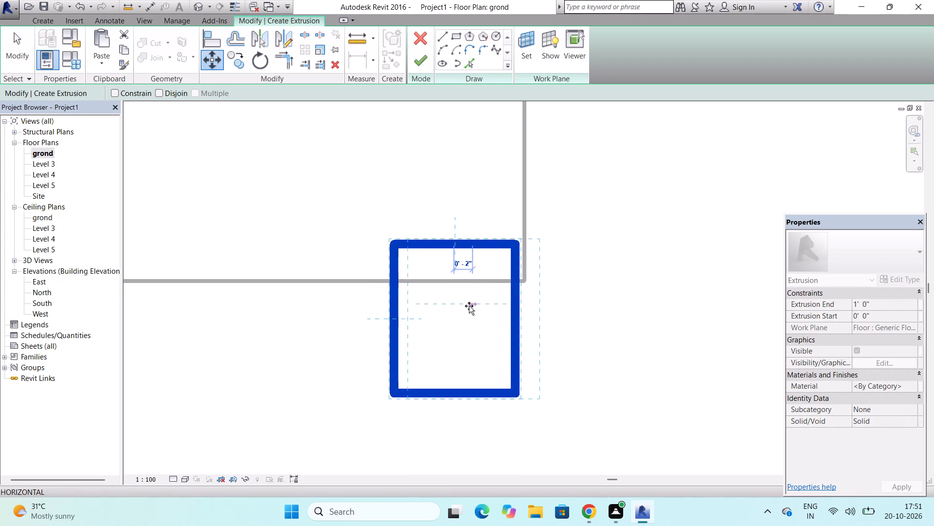
drag(469, 306, 459, 307)
click(459, 307)
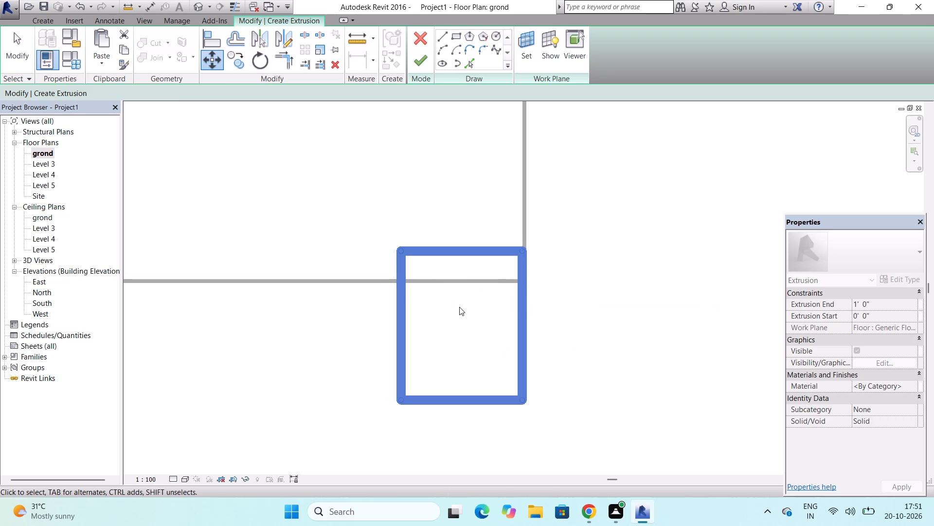
Finish the corner extrusion with a 1' 0" depth, dismiss the licence notice, and finish the in-place model.
scroll(436, 296, down, 15)
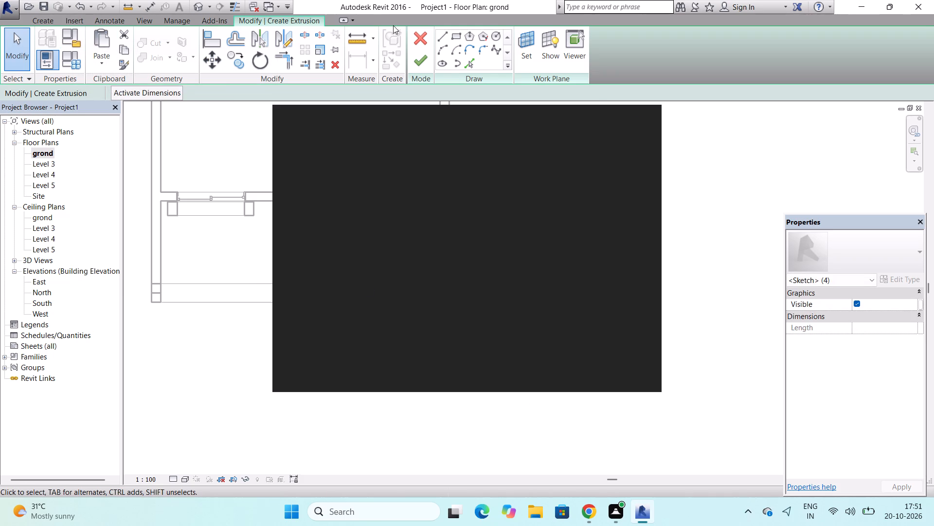
click(421, 62)
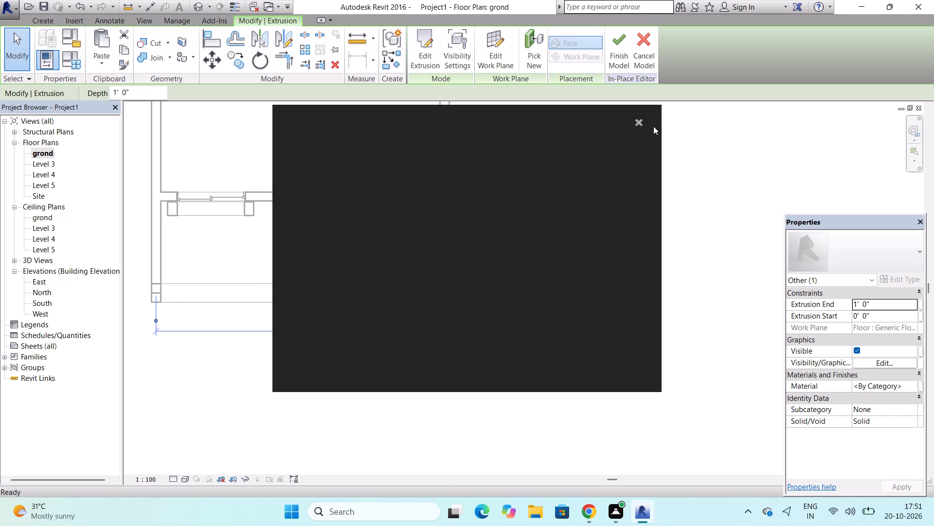
click(640, 126)
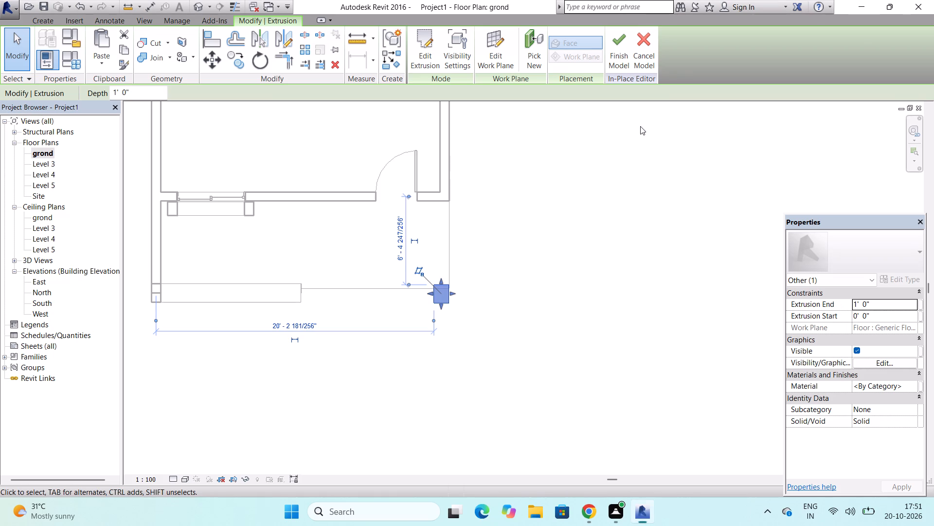
click(622, 64)
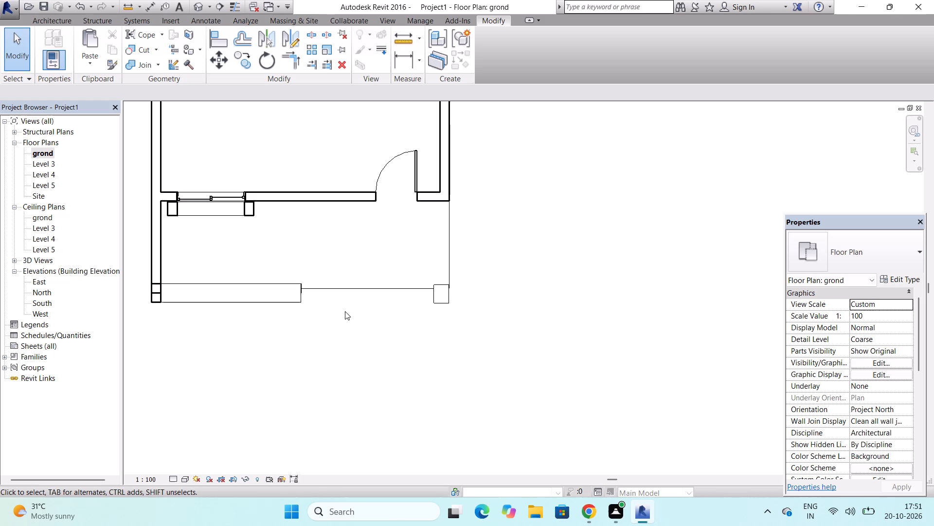
Edit the ground floor slab's boundary, moving its front edge outward to the centreline of the low front wall.
scroll(338, 310, up, 11)
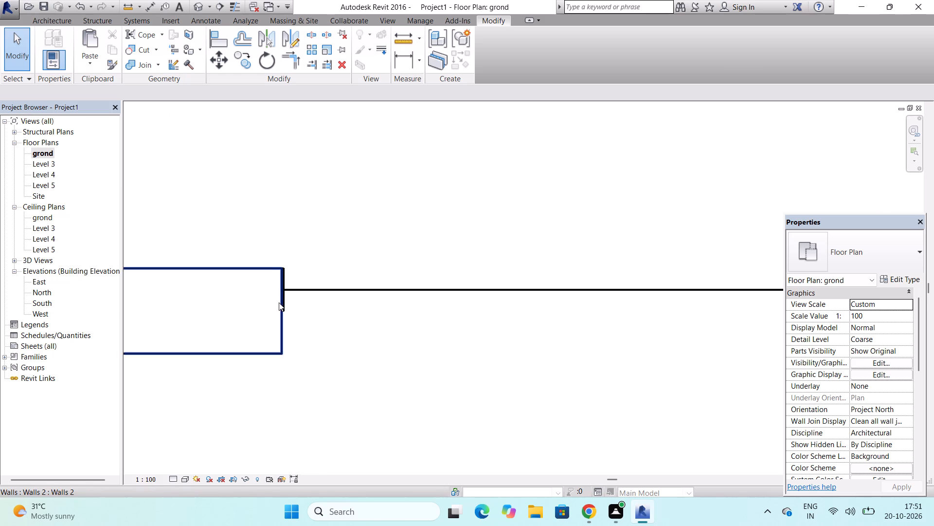
click(285, 311)
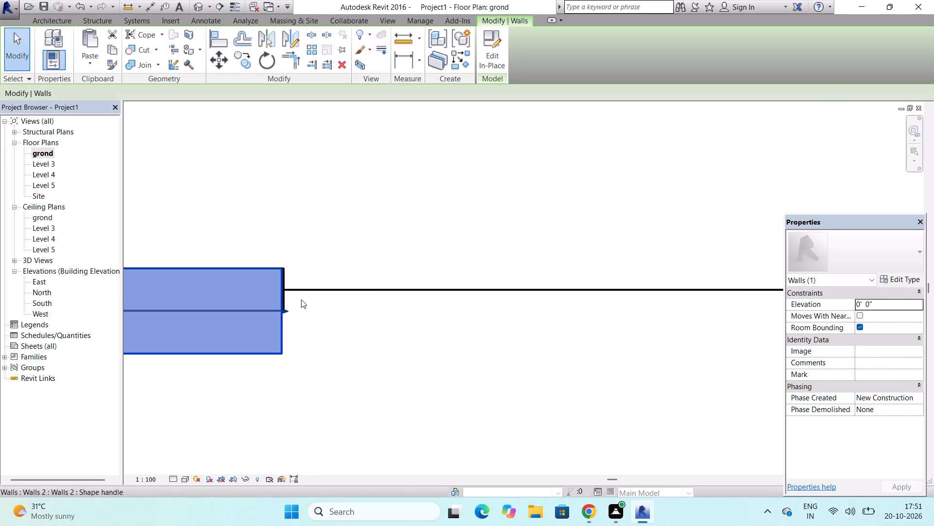
click(362, 288)
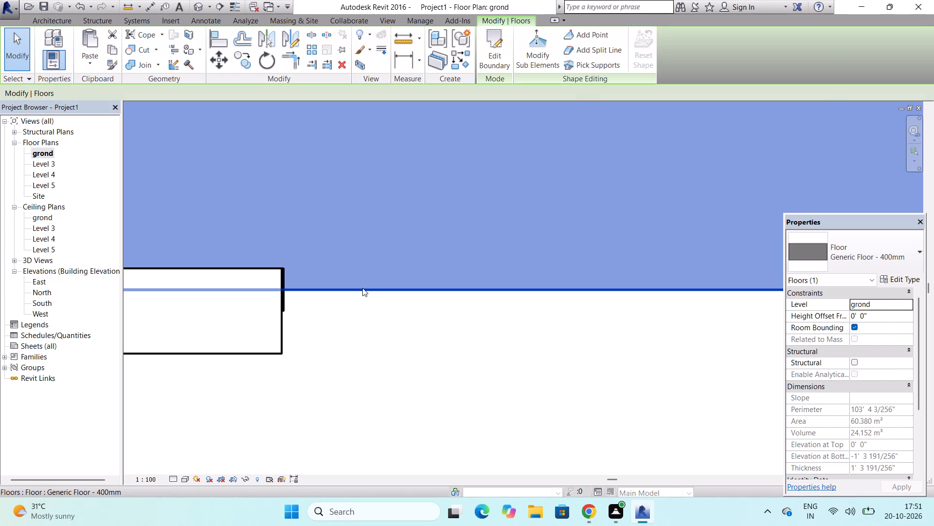
scroll(362, 288, down, 10)
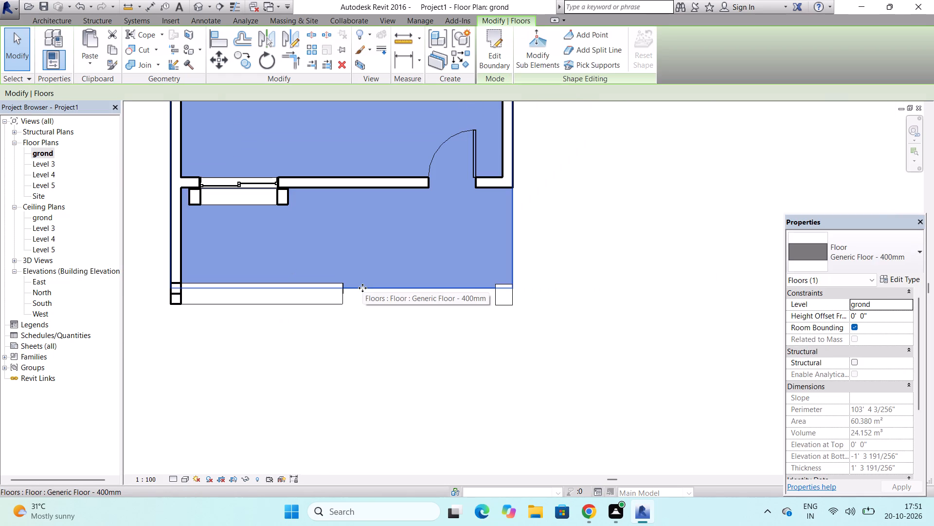
double_click(362, 288)
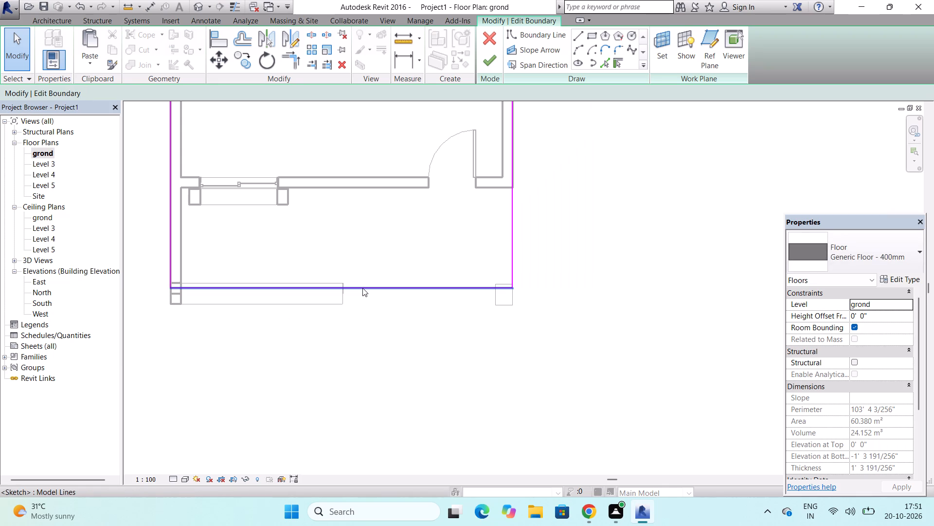
scroll(327, 298, up, 15)
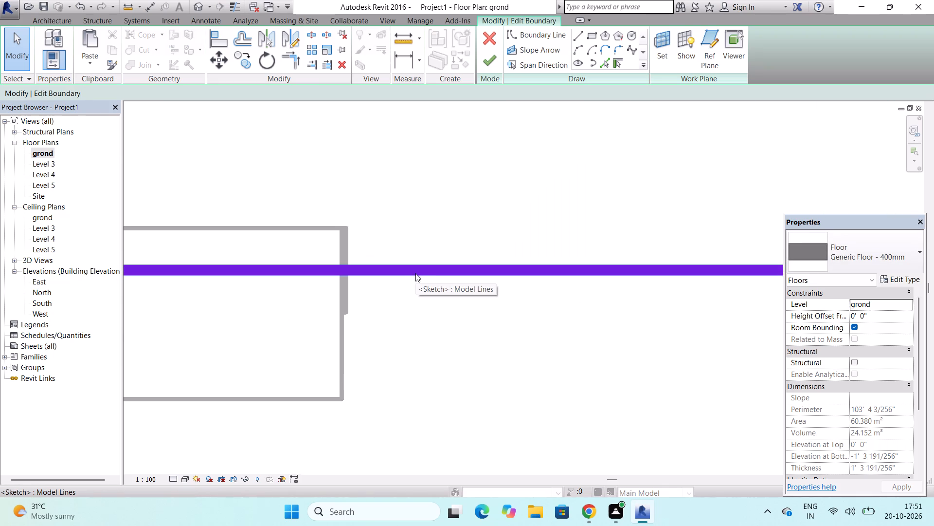
drag(415, 271, 412, 313)
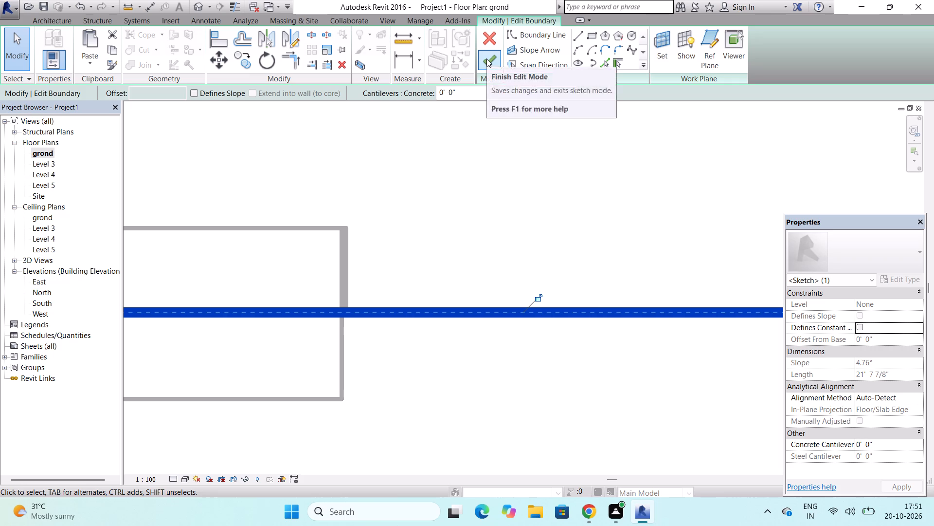
click(486, 58)
scroll(419, 211, down, 5)
scroll(396, 280, down, 4)
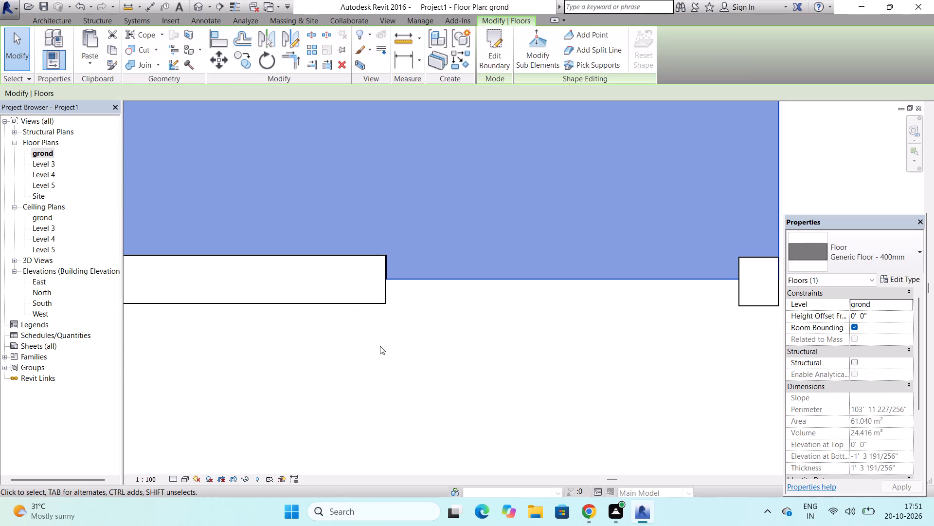
Pull the corner pillar's front face back in the ground floor plan until it meets the slab's front edge.
key(Escape)
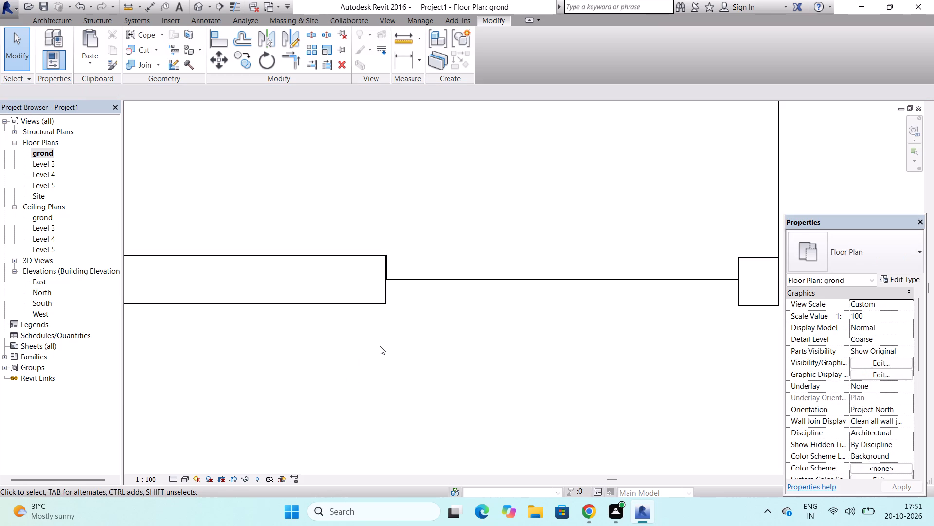
click(754, 305)
double_click(754, 305)
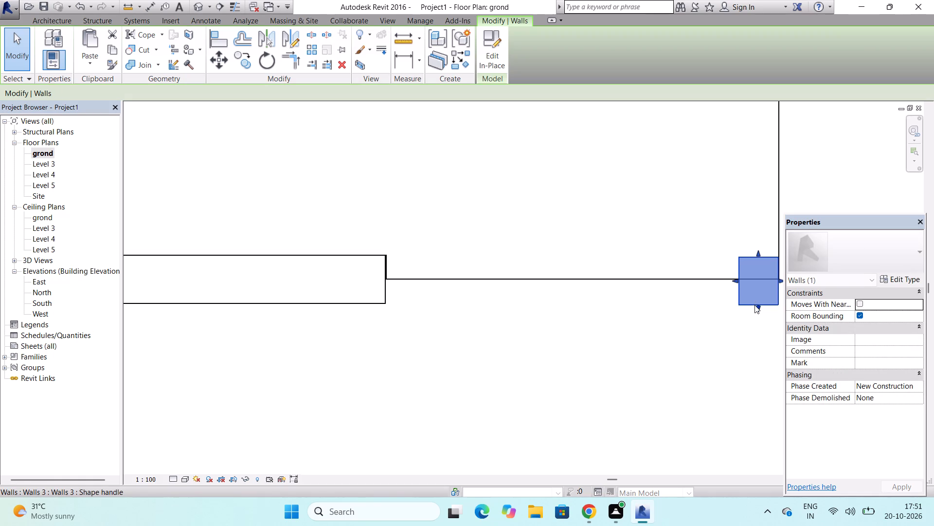
drag(758, 306, 757, 282)
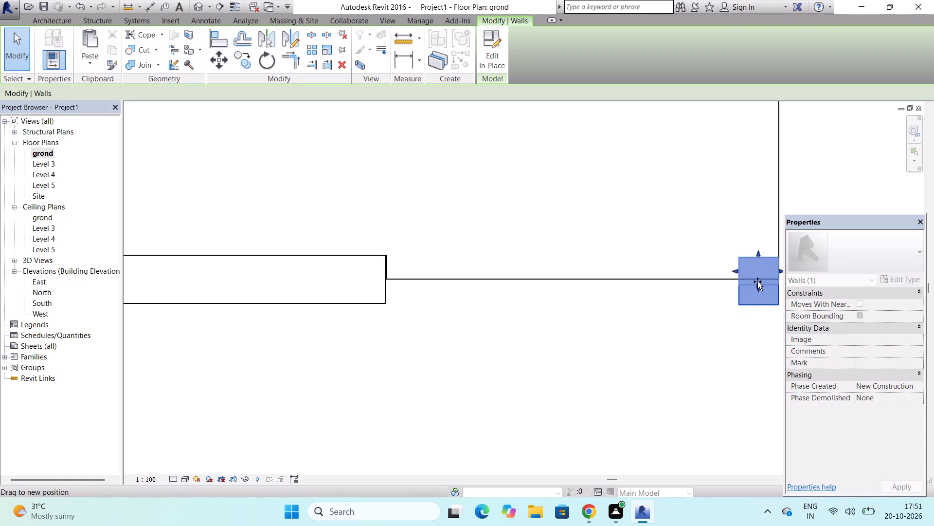
drag(757, 282, 758, 279)
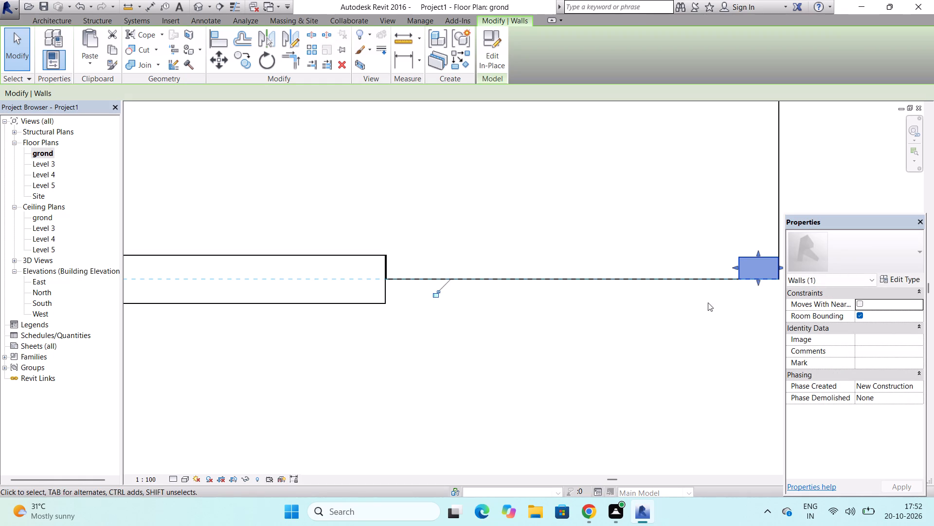
key(Escape)
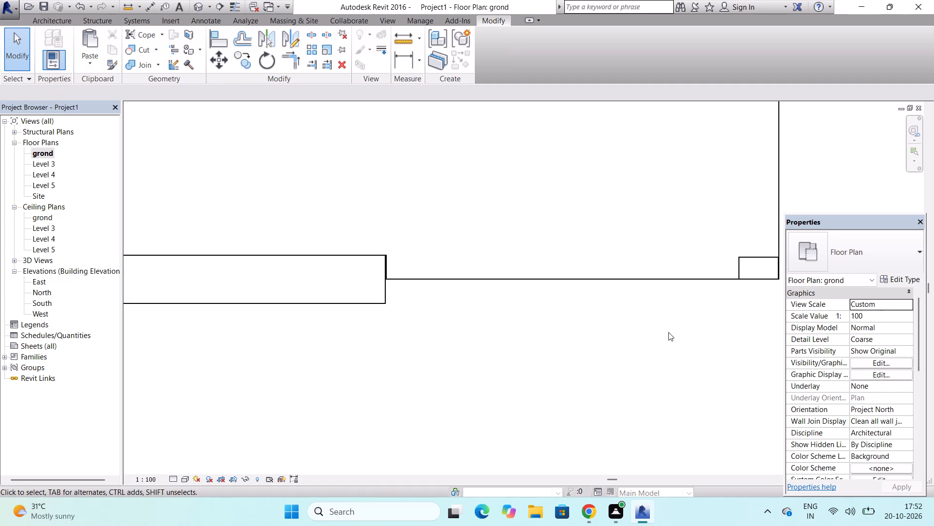
Stretch the corner pillar's footprint back to the house's front wall and inward to the door opening's edge, dismissing the licence notice.
scroll(668, 326, down, 4)
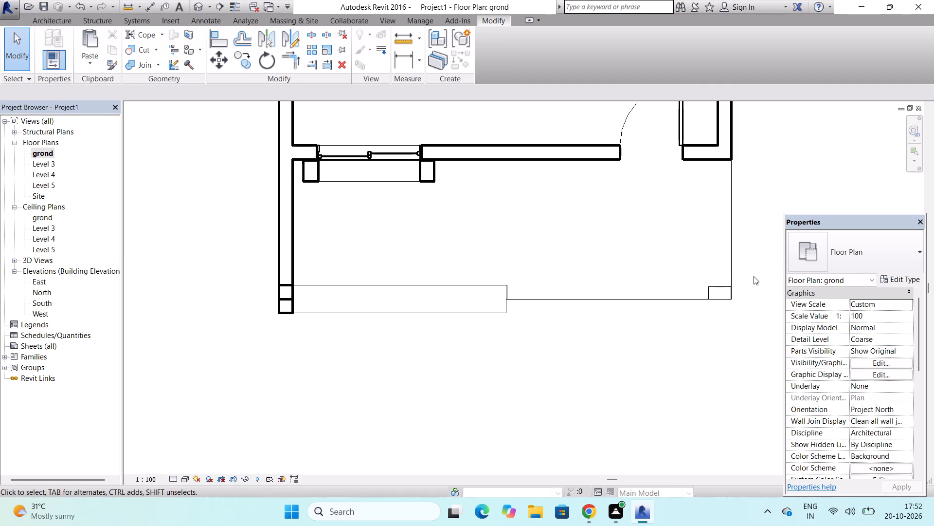
scroll(754, 276, up, 4)
scroll(695, 295, down, 3)
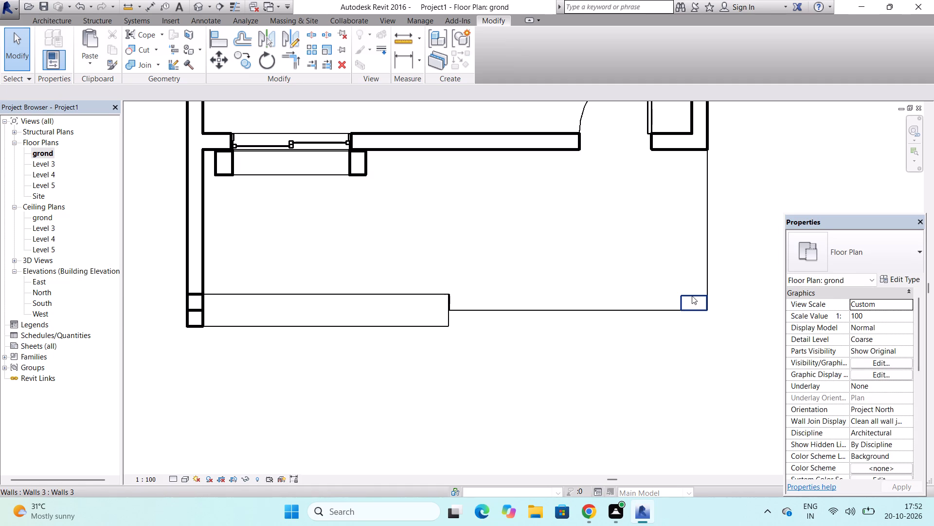
click(693, 294)
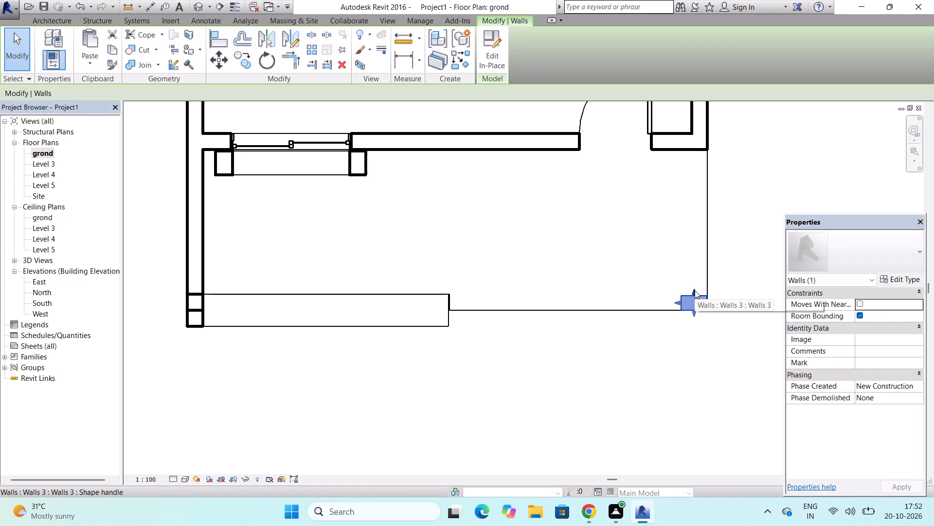
drag(693, 291, 682, 154)
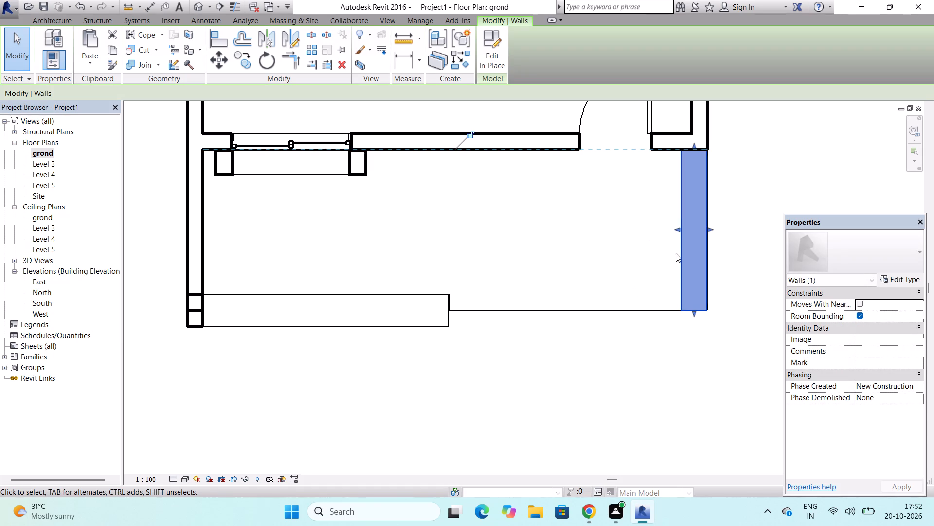
drag(677, 229, 659, 229)
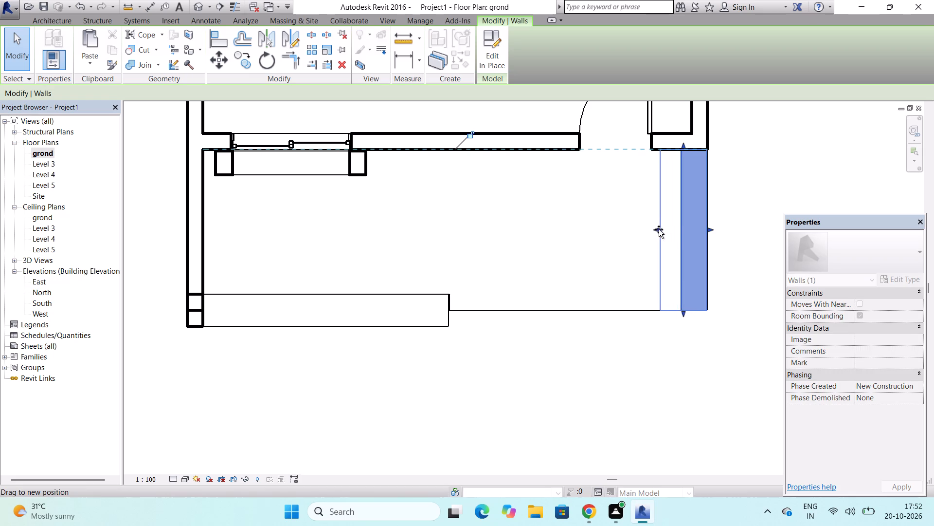
drag(659, 229, 652, 230)
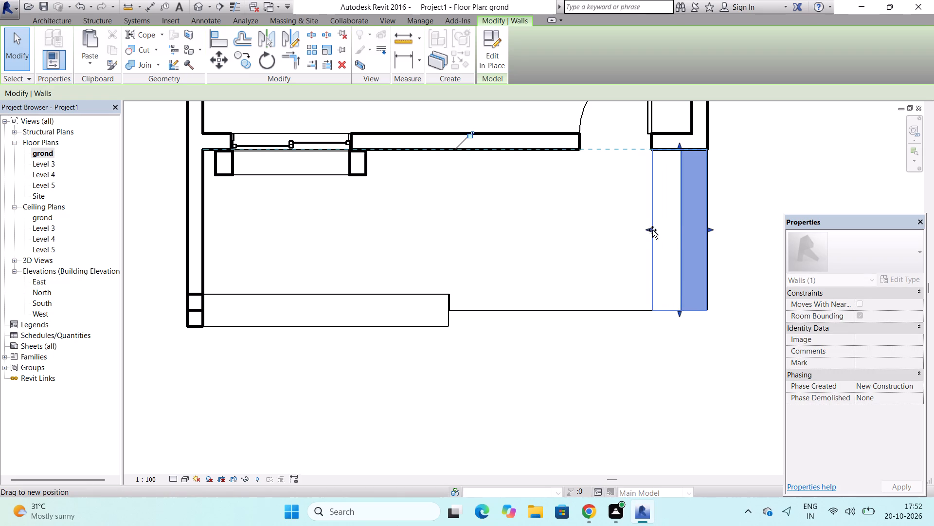
drag(652, 230, 651, 230)
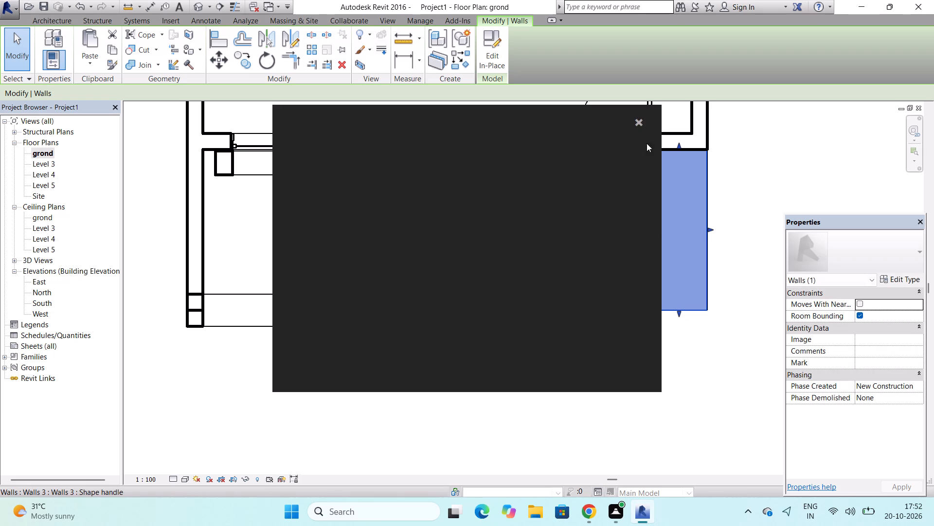
click(639, 122)
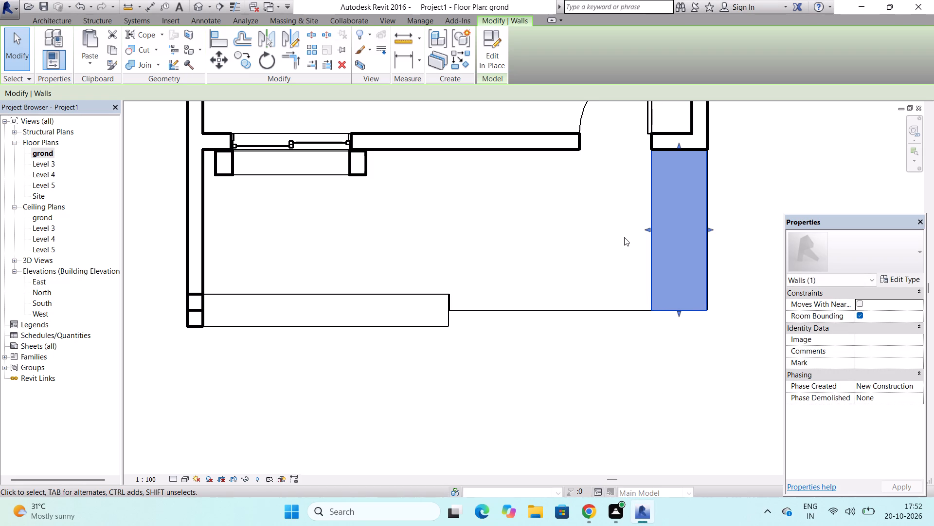
In the South elevation, raise the corner pillar's top to the underside of the slab above the ground storey.
click(193, 4)
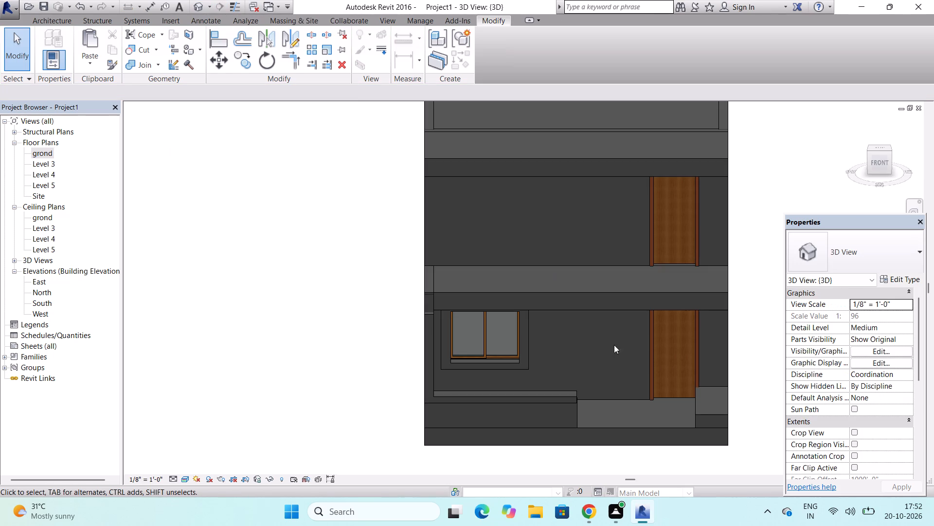
scroll(631, 390, down, 3)
scroll(686, 403, up, 8)
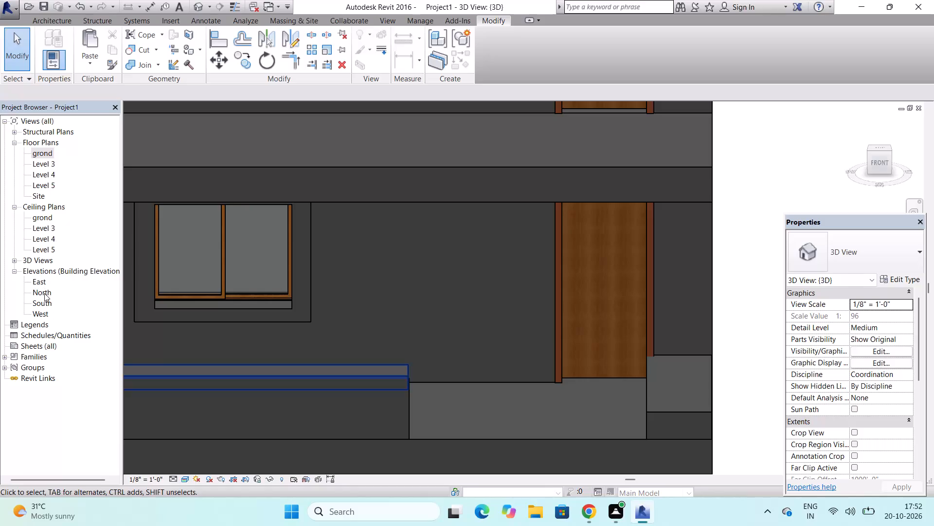
double_click(44, 300)
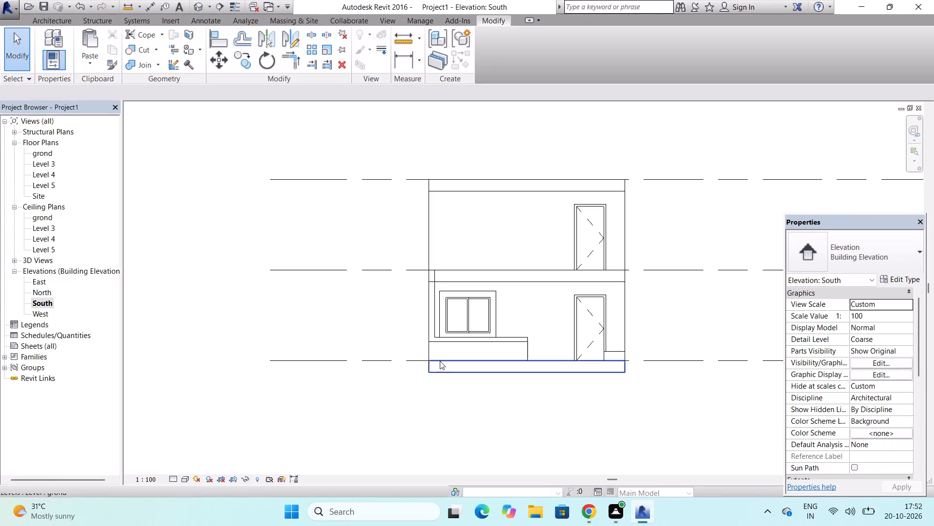
scroll(683, 370, up, 4)
scroll(571, 347, up, 3)
click(565, 334)
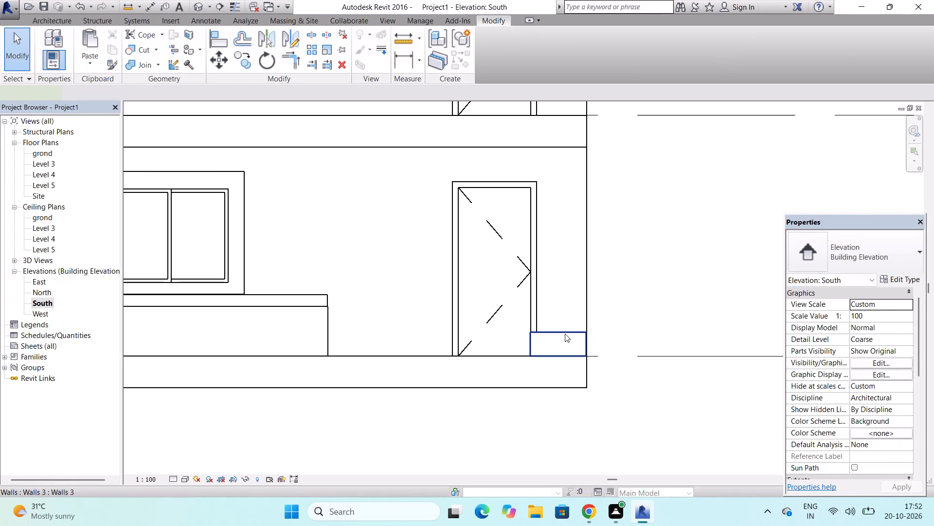
scroll(558, 334, down, 3)
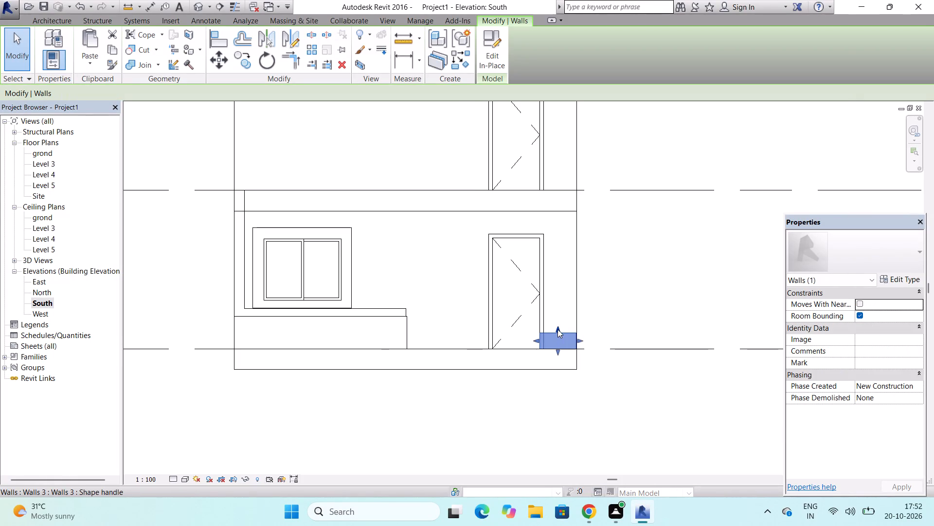
drag(557, 329, 560, 227)
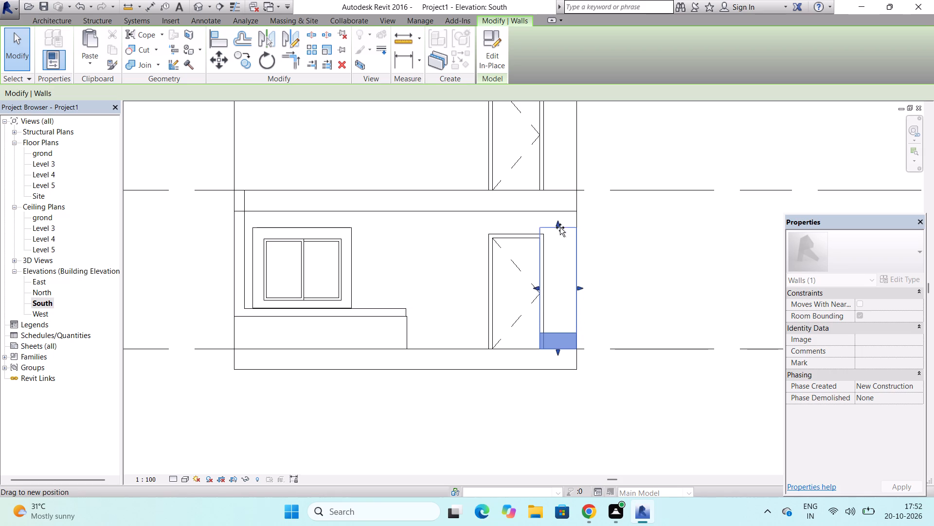
drag(560, 227, 563, 214)
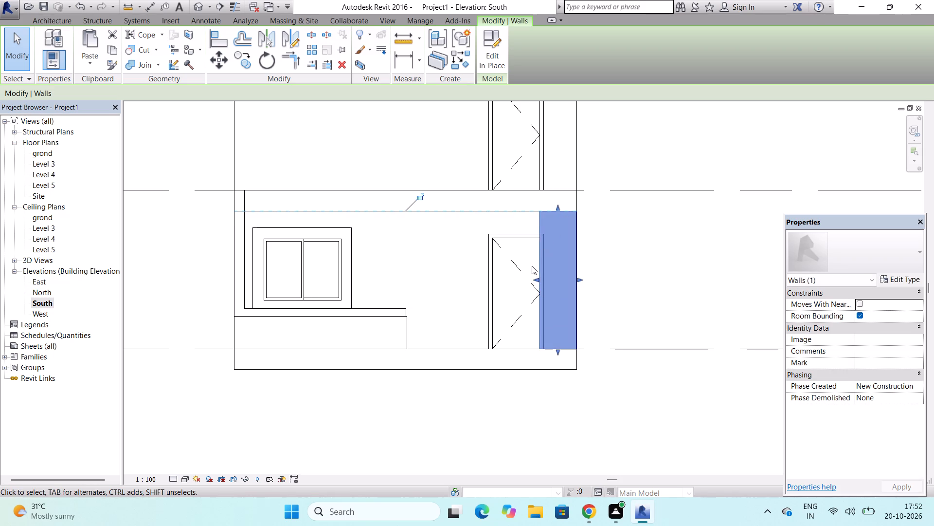
Narrow the pillar in the South elevation by moving its inner side just clear of the ground floor door frame.
scroll(532, 266, up, 2)
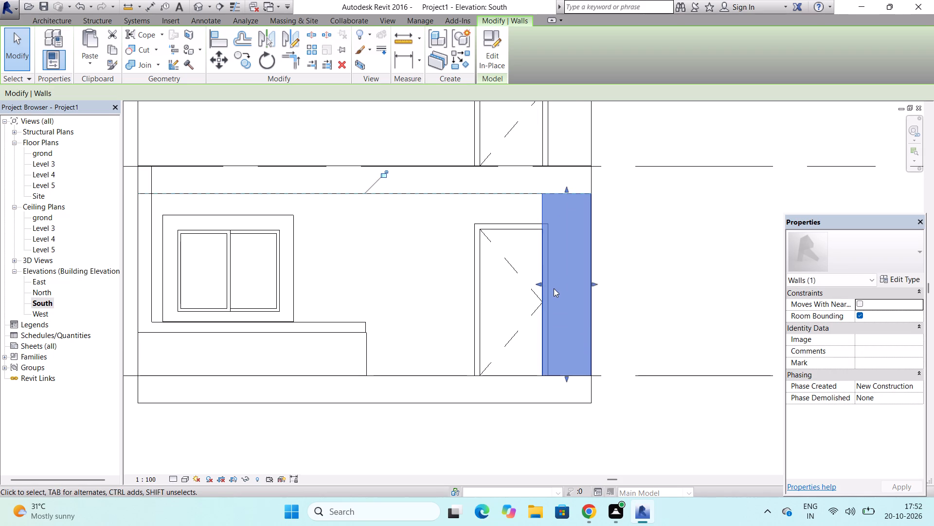
drag(539, 283, 543, 283)
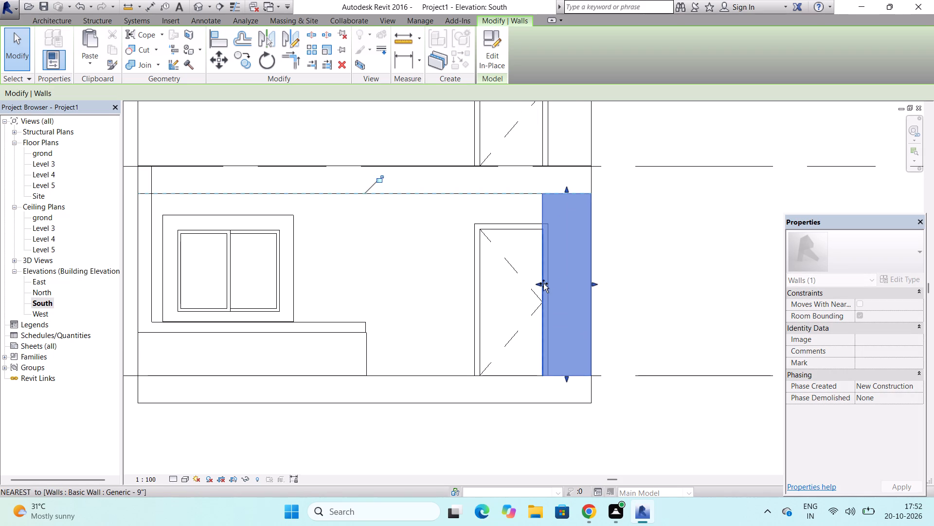
drag(543, 283, 551, 283)
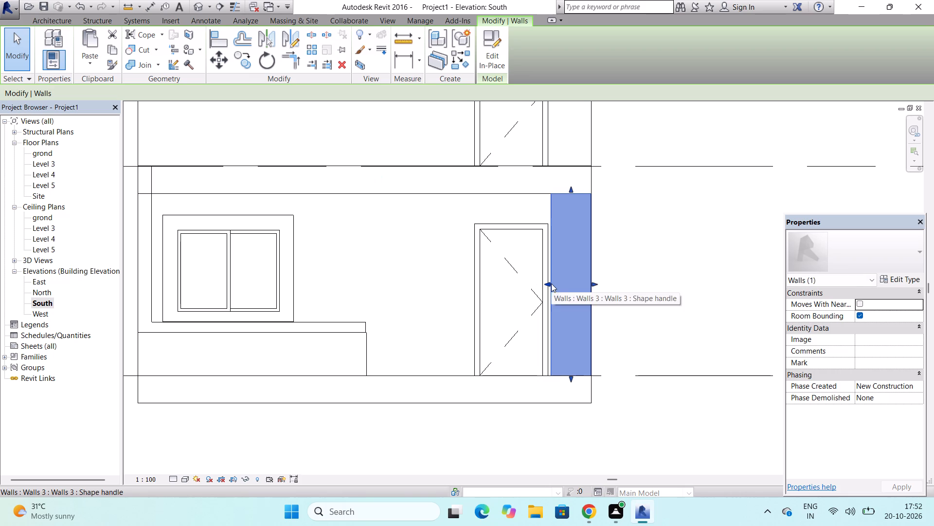
click(461, 398)
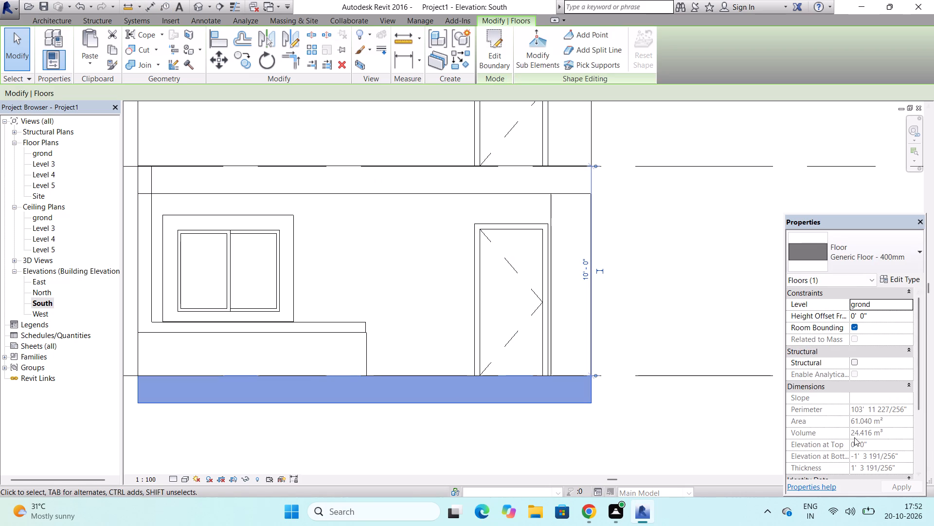
click(714, 276)
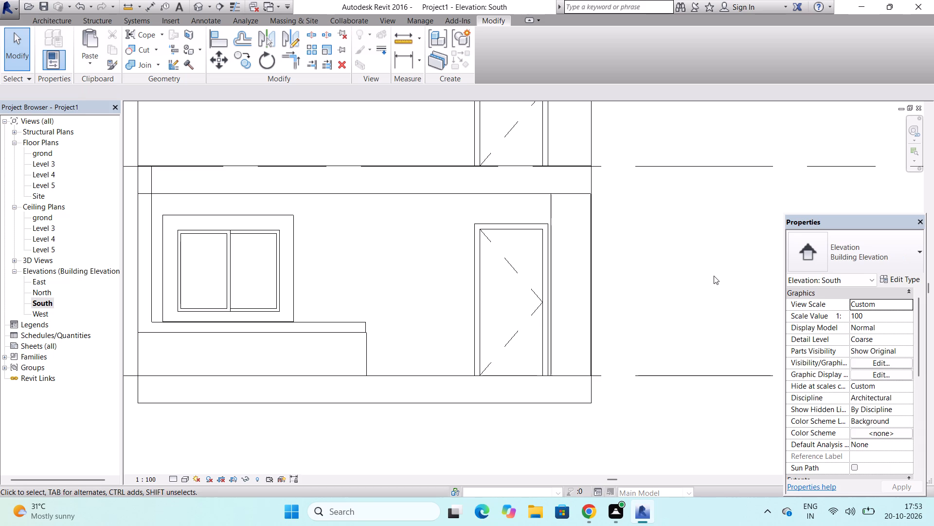
Start a new in-place model in the Walls category with the default name, dismissing the save reminder and licence notice.
scroll(714, 272, down, 1)
scroll(434, 292, down, 5)
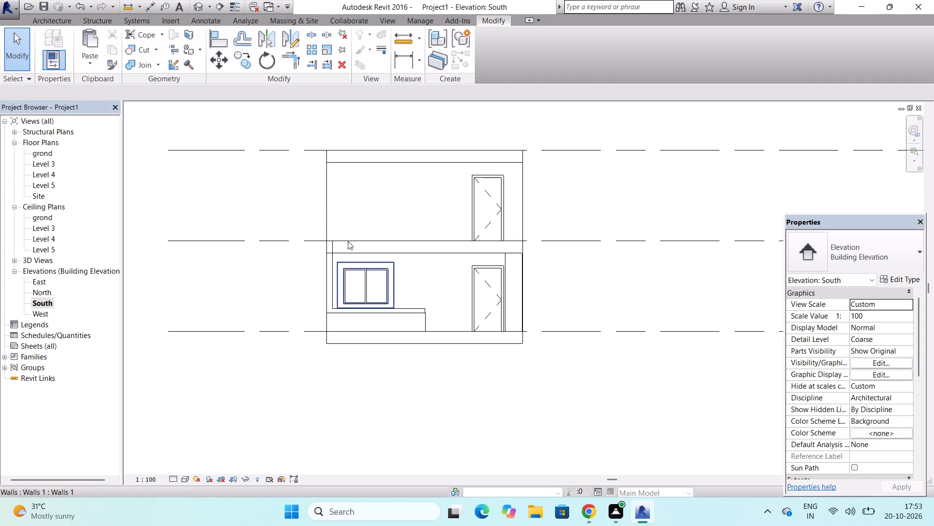
click(58, 26)
click(145, 61)
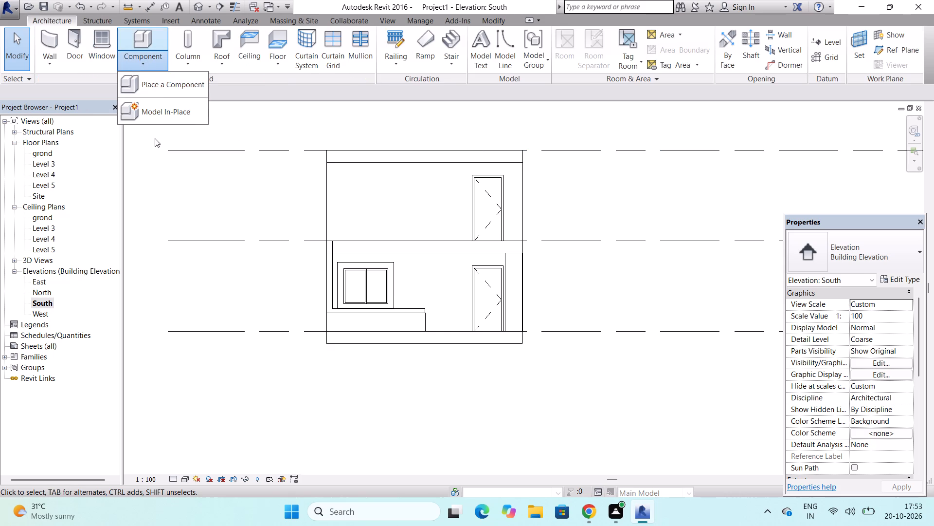
click(154, 117)
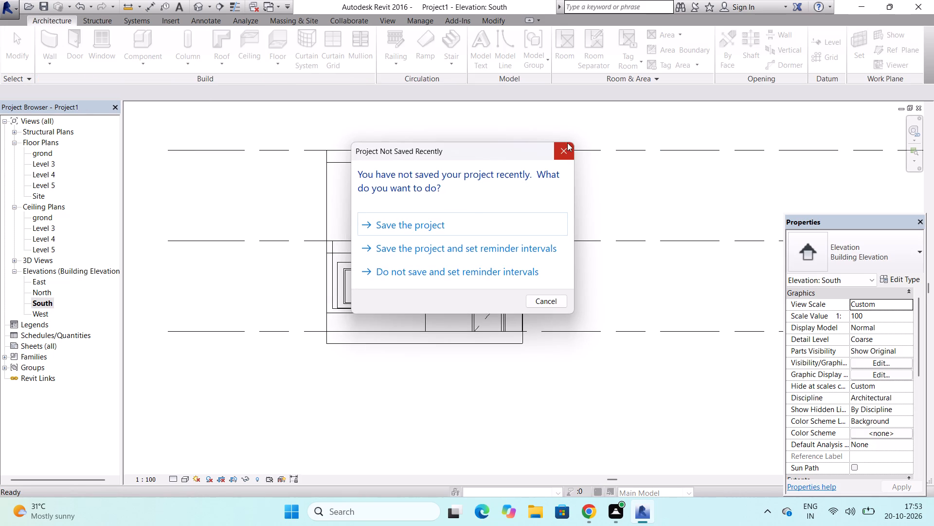
click(567, 144)
scroll(500, 182, down, 17)
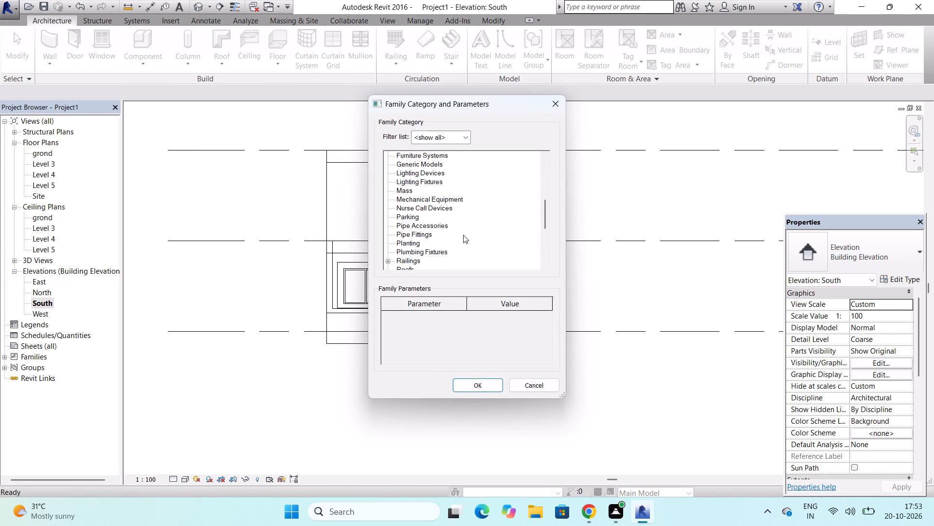
scroll(463, 235, down, 18)
scroll(463, 242, down, 3)
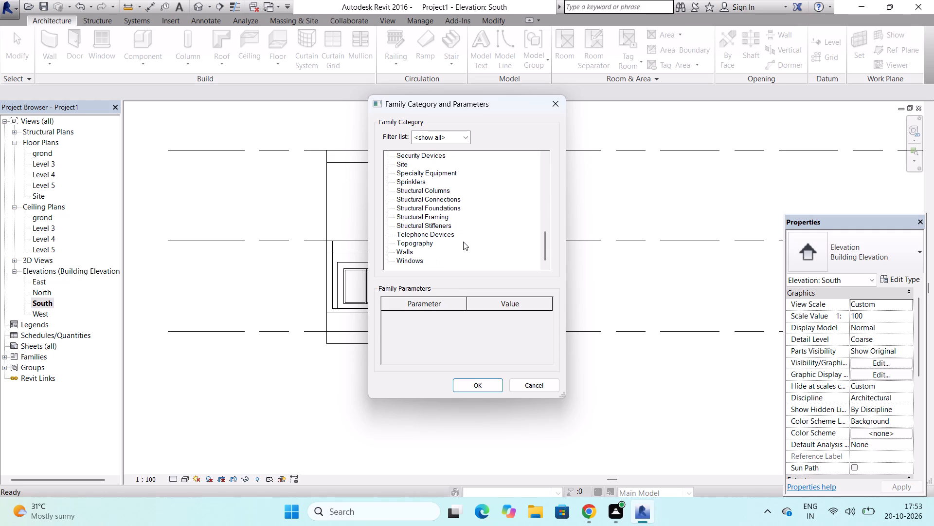
click(407, 253)
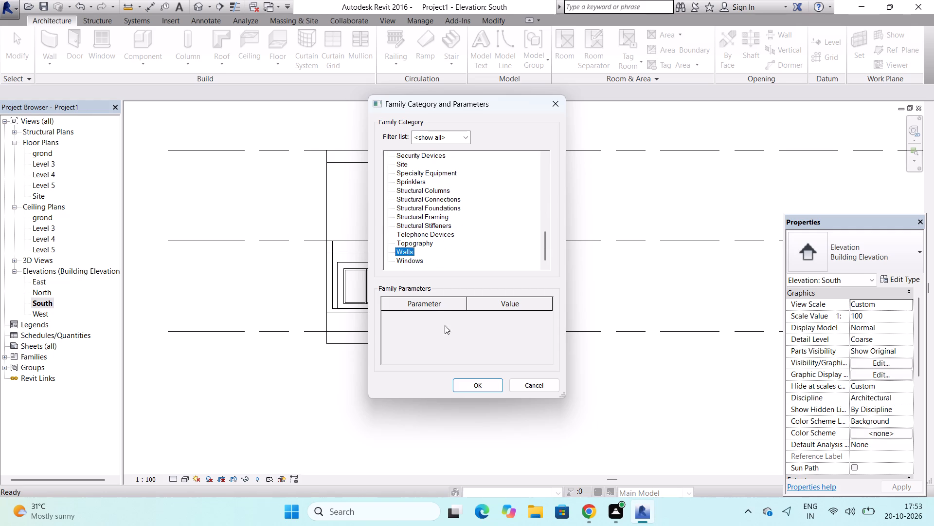
click(470, 382)
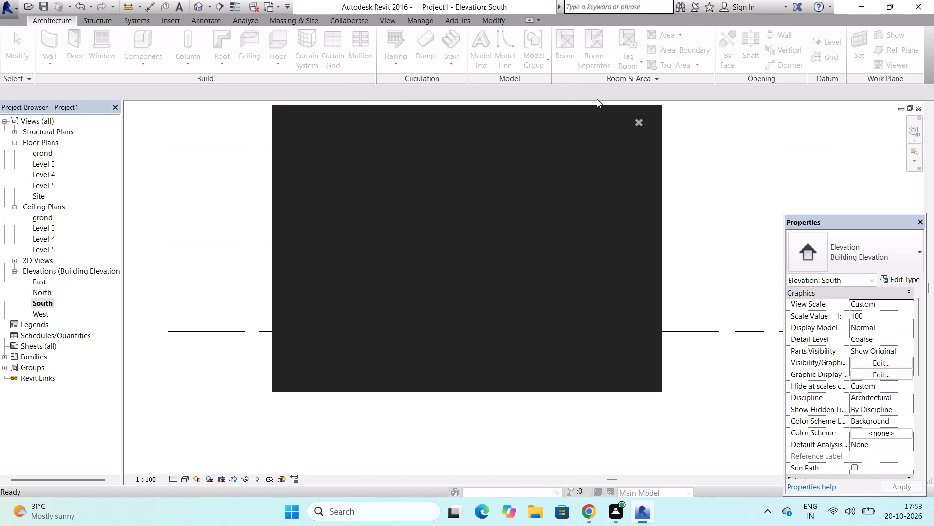
click(635, 120)
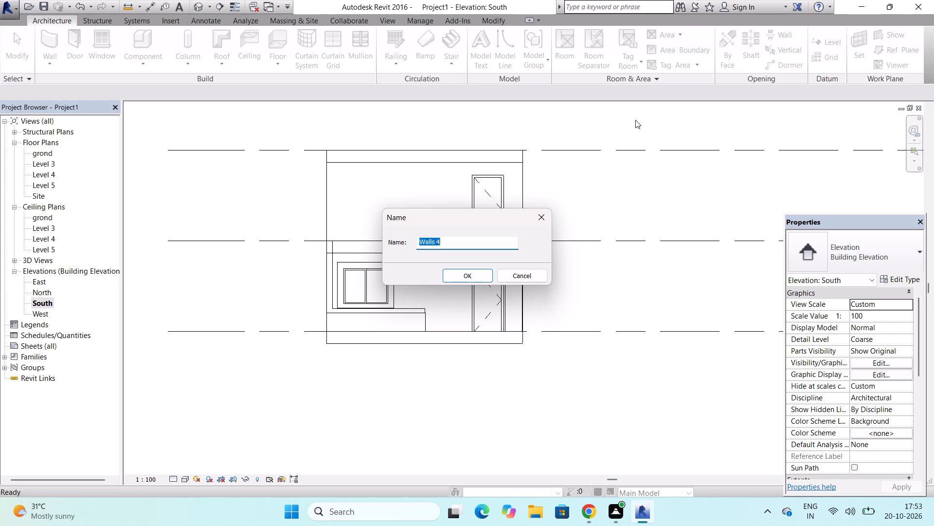
click(478, 275)
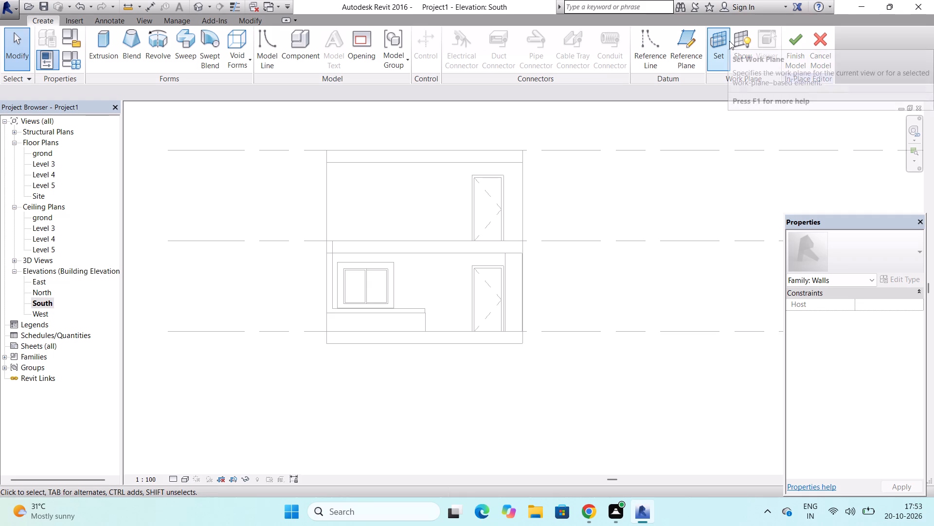
Set the work plane by picking the front face of the topmost floor slab in the South elevation.
click(712, 47)
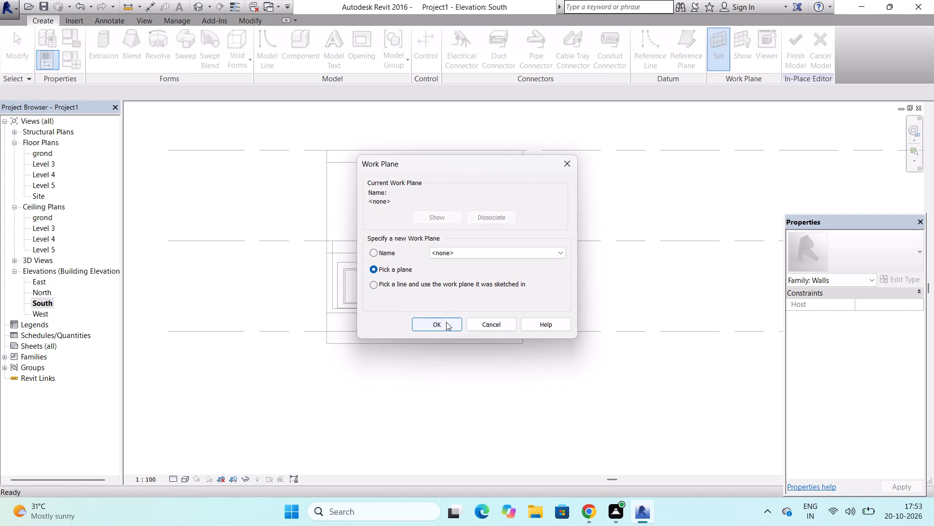
click(446, 322)
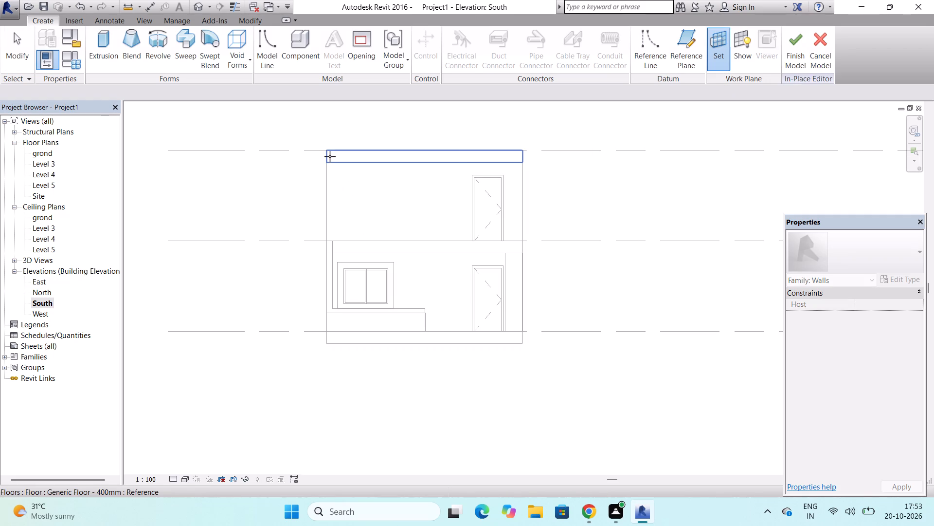
click(330, 156)
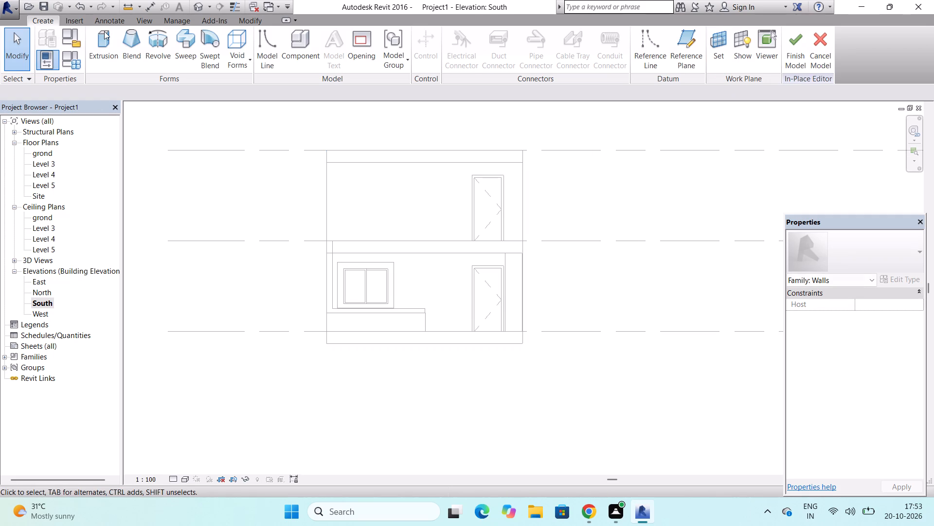
Start an extrusion and sketch a vertical rectangle about 0' 7 7/8" wide along the upper storey's window-side edge, from the lower slab's underside to the roof slab's top.
click(104, 31)
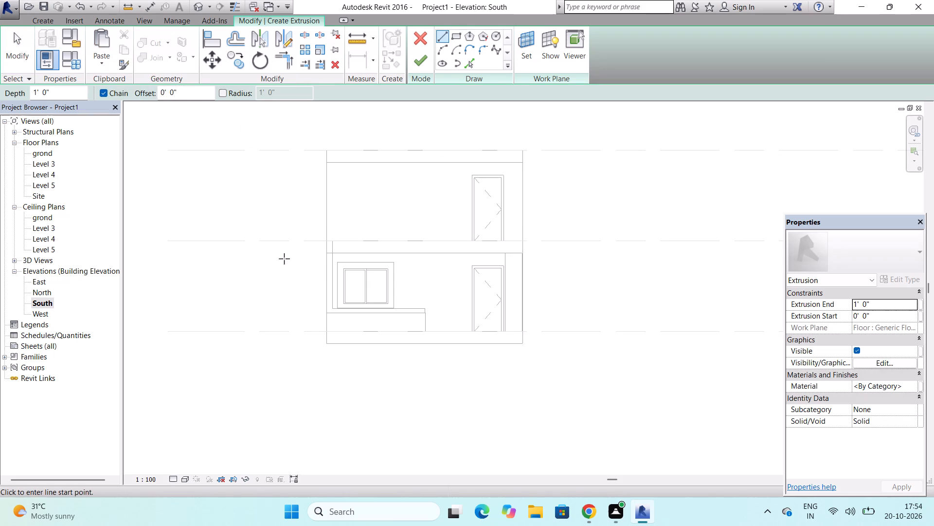
scroll(350, 225, up, 8)
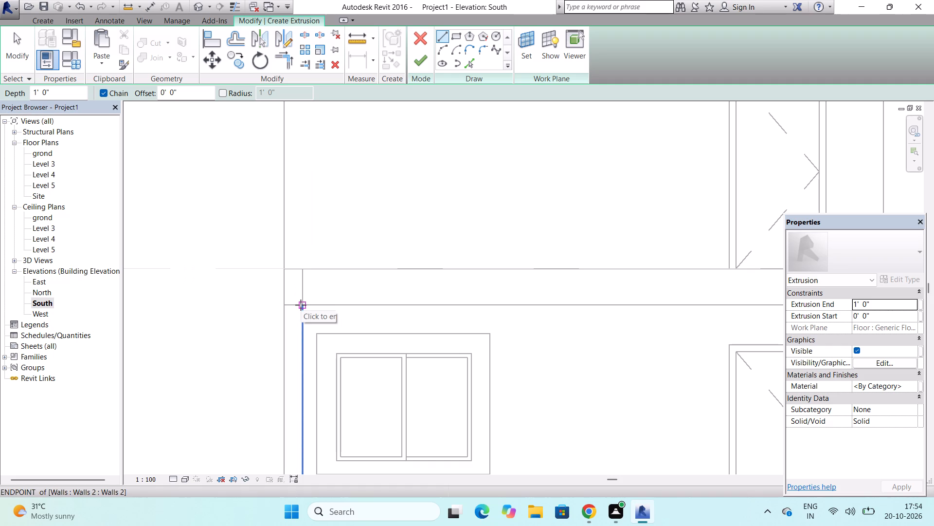
click(301, 305)
scroll(301, 305, down, 7)
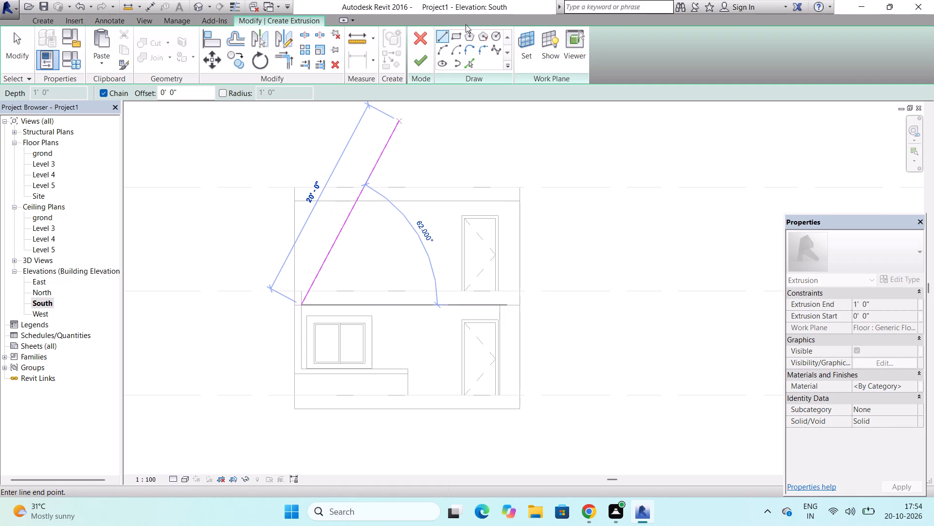
click(459, 36)
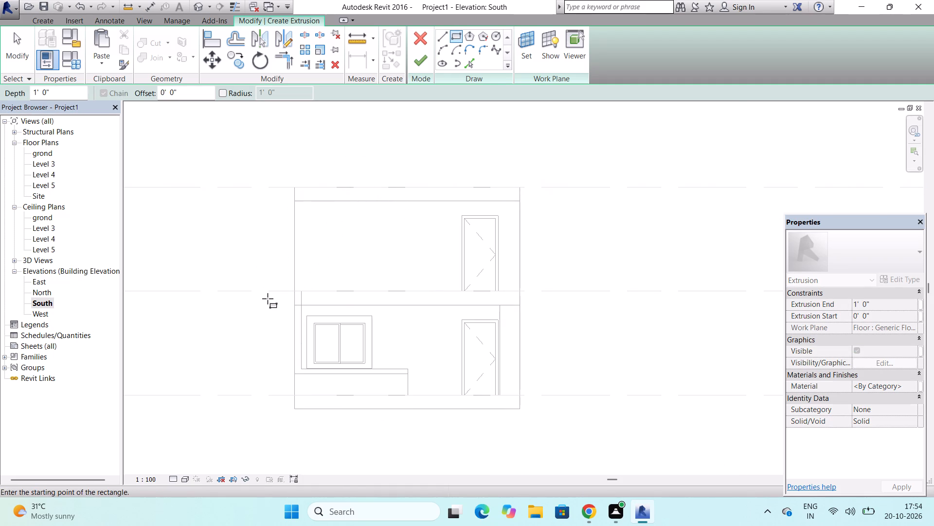
scroll(268, 299, up, 8)
click(358, 313)
scroll(358, 313, down, 3)
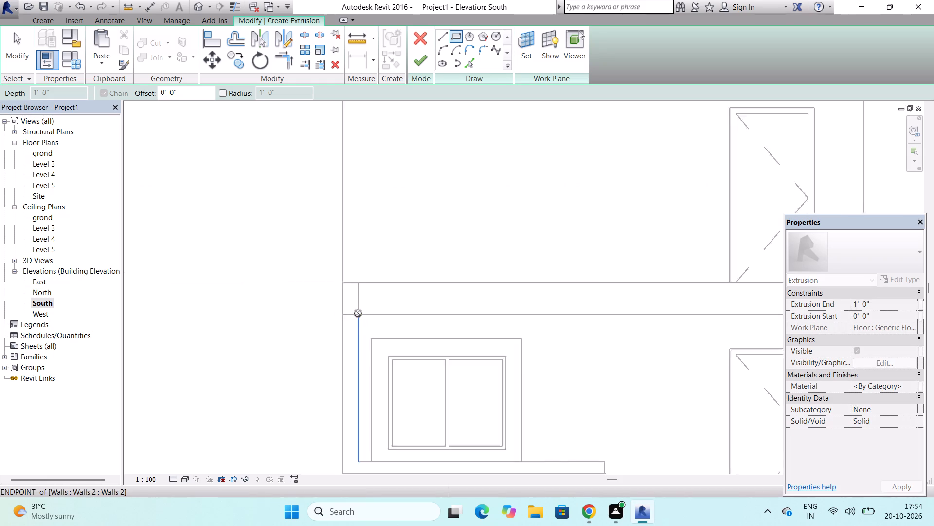
scroll(358, 313, down, 2)
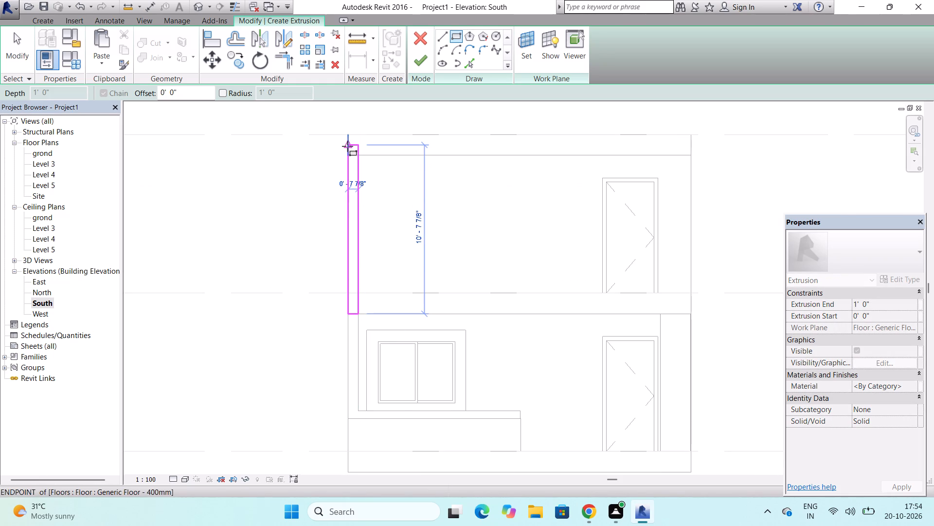
click(348, 131)
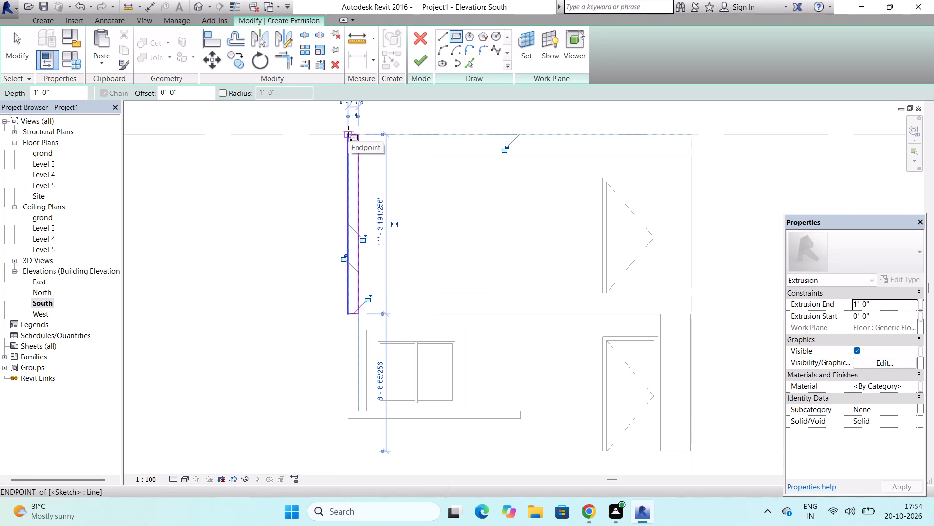
Sketch a horizontal 21' 0" rectangle over the slab between storeys, from the vertical strip's inner side to the building's door-side edge.
scroll(365, 311, up, 8)
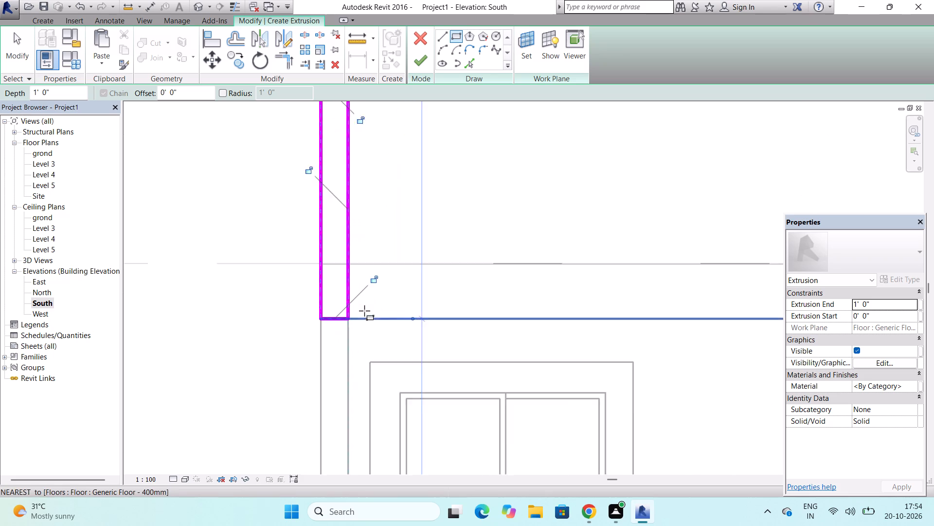
click(348, 257)
scroll(348, 257, down, 4)
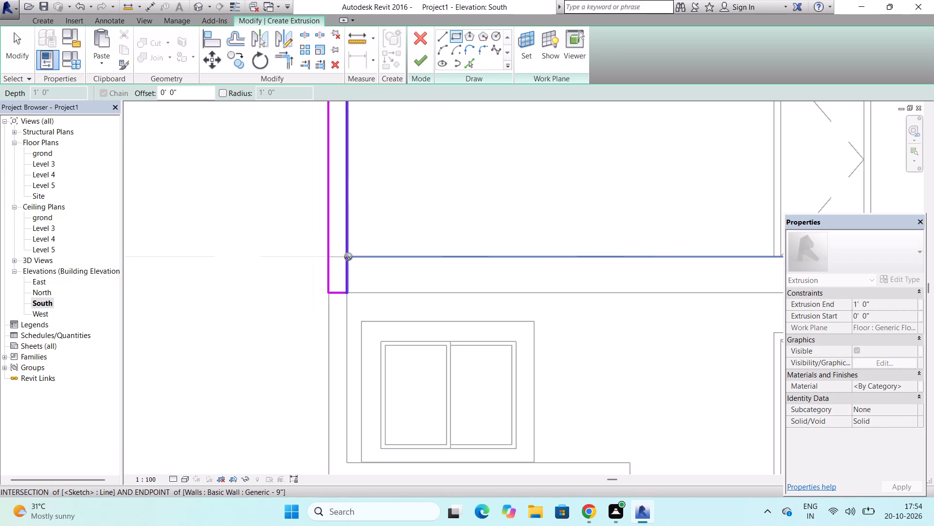
scroll(348, 257, down, 4)
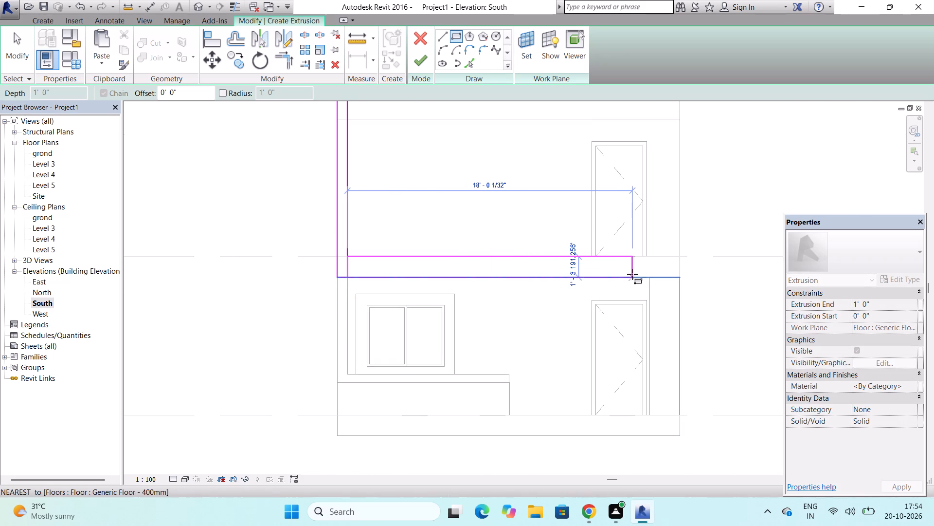
click(680, 274)
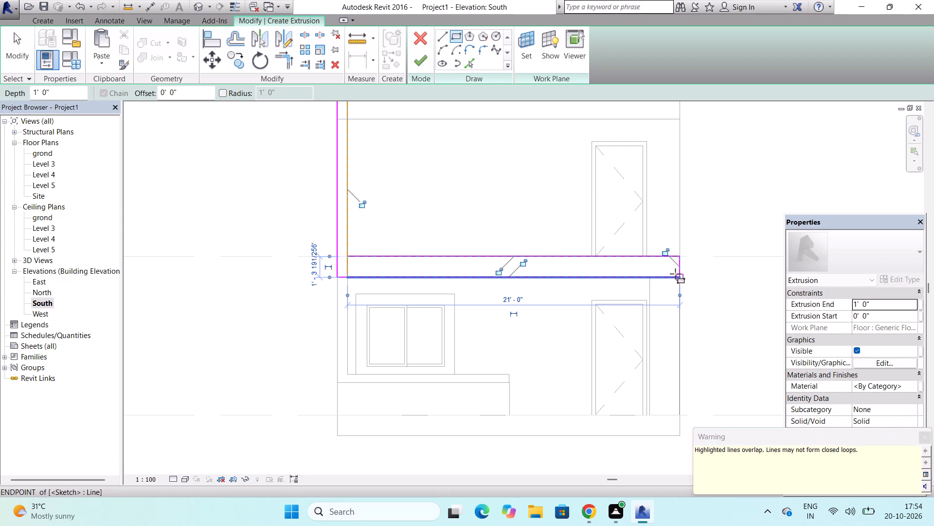
key(Escape)
key(Escape)
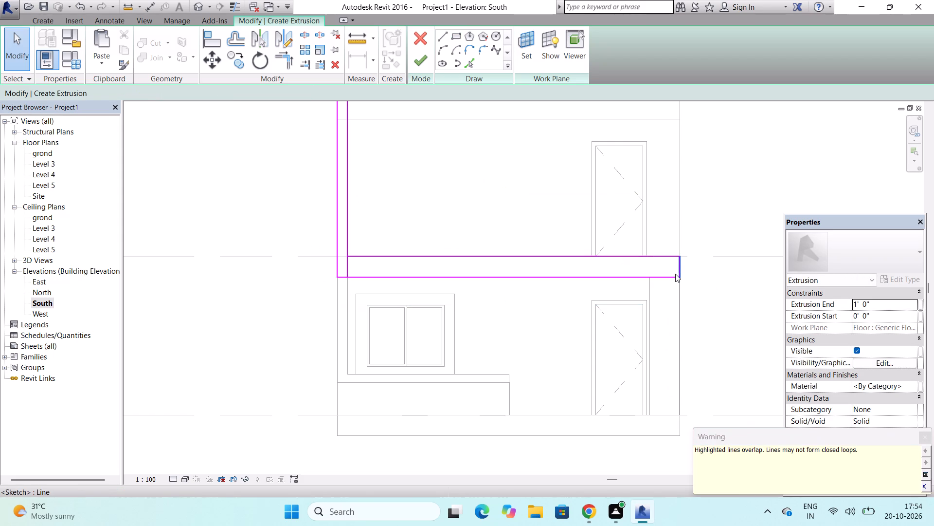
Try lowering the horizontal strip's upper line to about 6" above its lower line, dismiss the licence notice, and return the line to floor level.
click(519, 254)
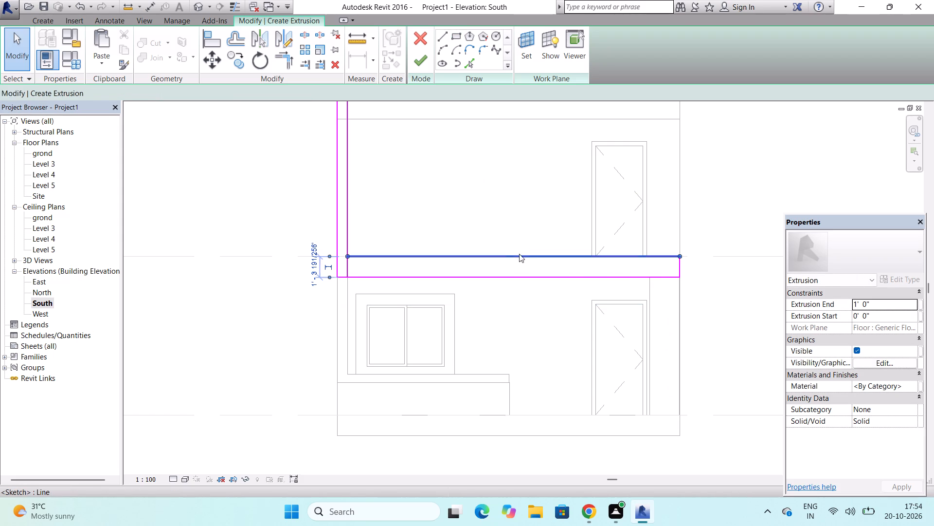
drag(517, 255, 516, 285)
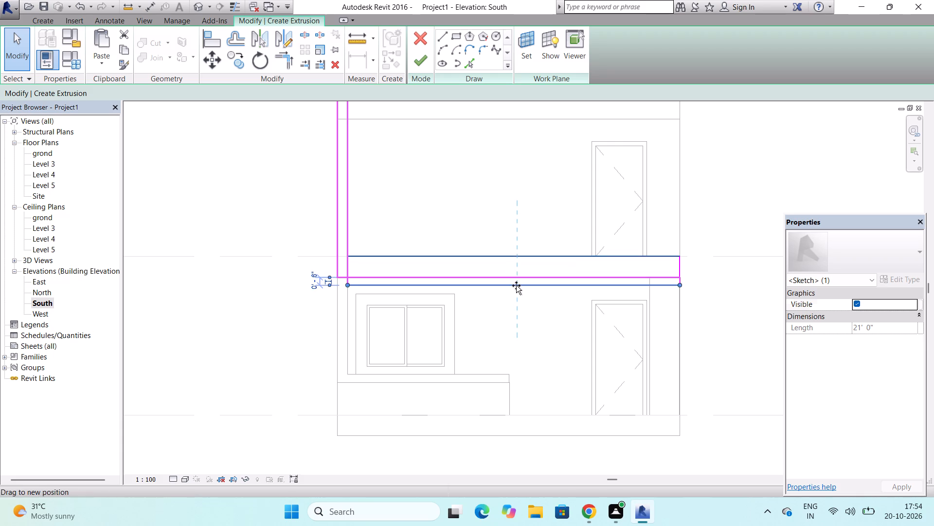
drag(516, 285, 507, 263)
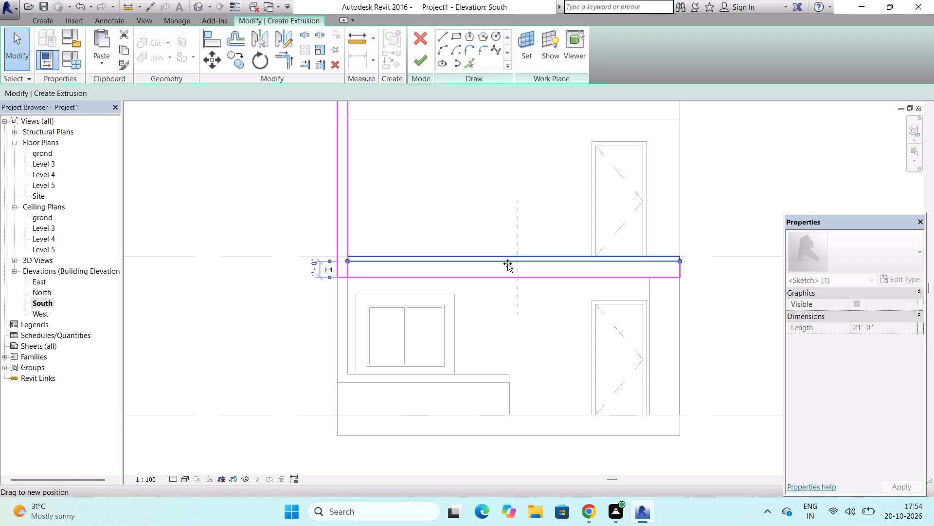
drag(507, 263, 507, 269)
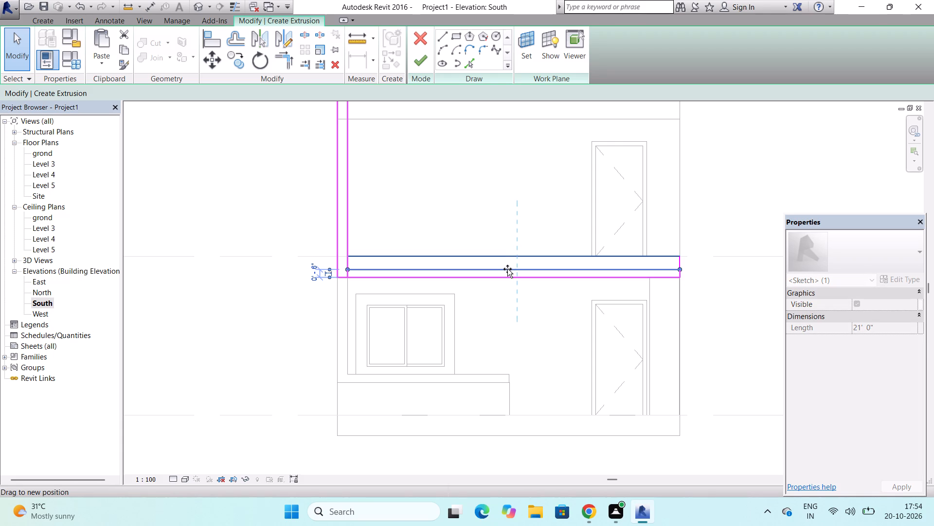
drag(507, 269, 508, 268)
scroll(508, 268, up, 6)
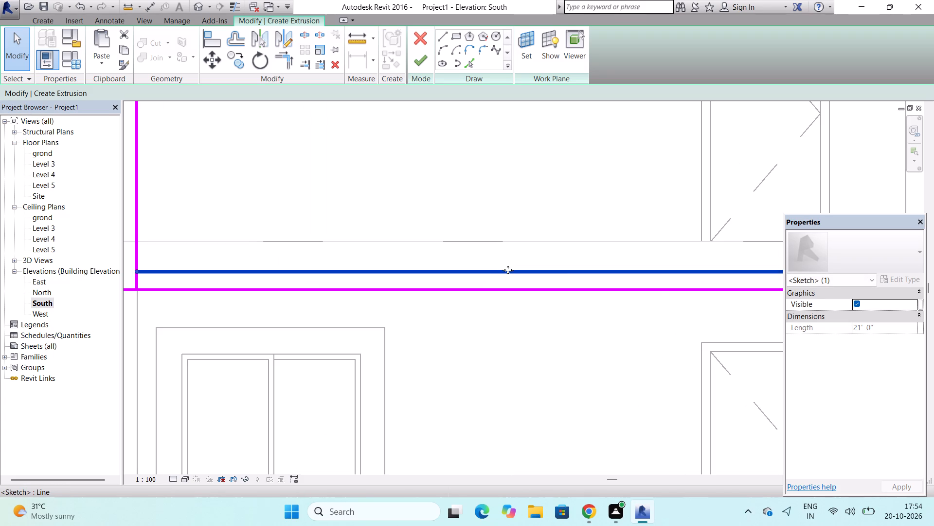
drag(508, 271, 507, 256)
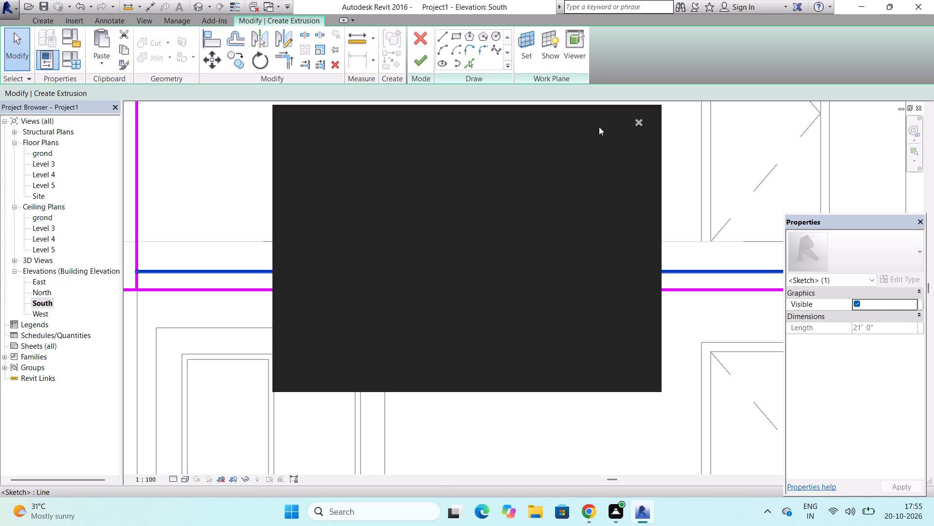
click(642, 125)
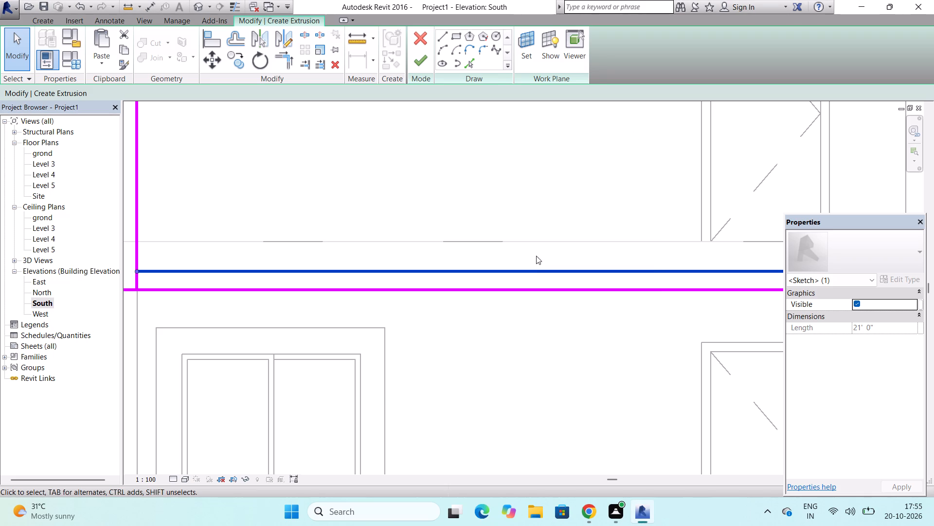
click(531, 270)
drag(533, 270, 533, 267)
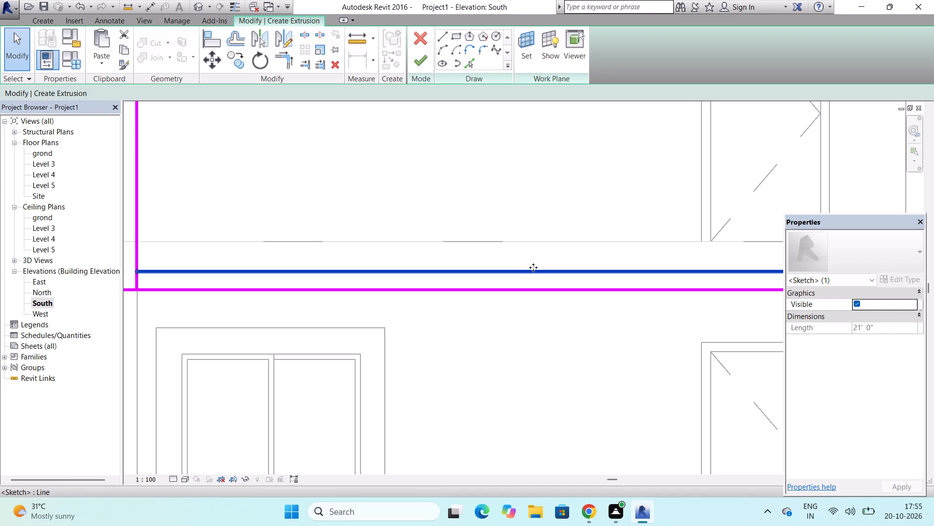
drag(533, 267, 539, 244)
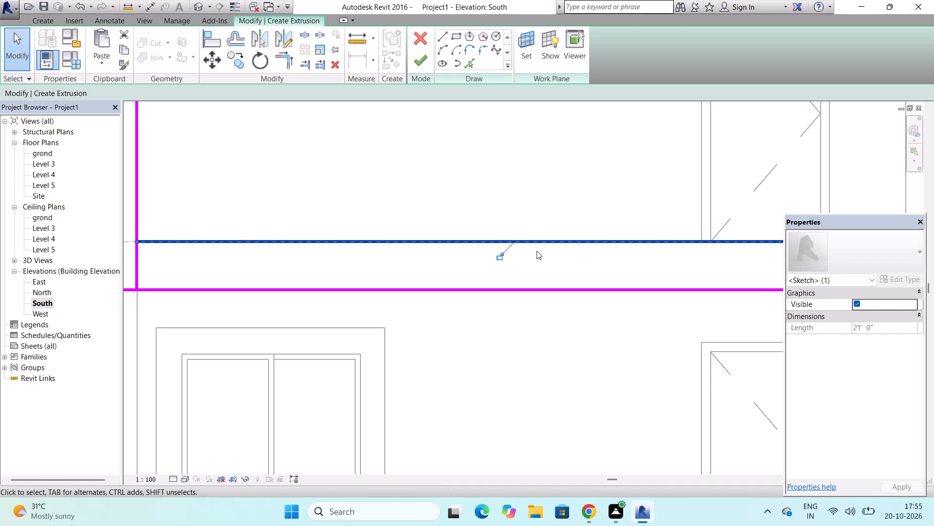
Lower the horizontal strip's upper line so the strip is 0' 9" high.
scroll(537, 251, down, 7)
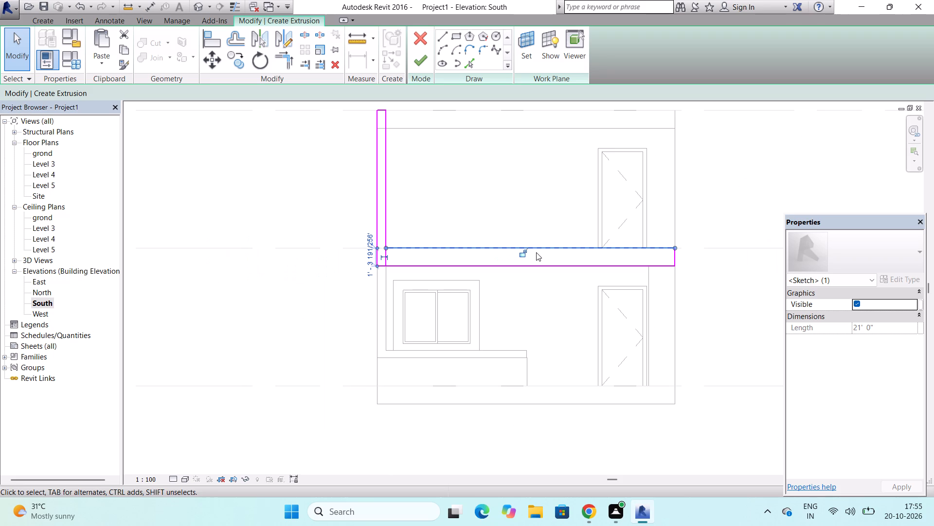
drag(536, 247, 536, 261)
scroll(536, 261, up, 7)
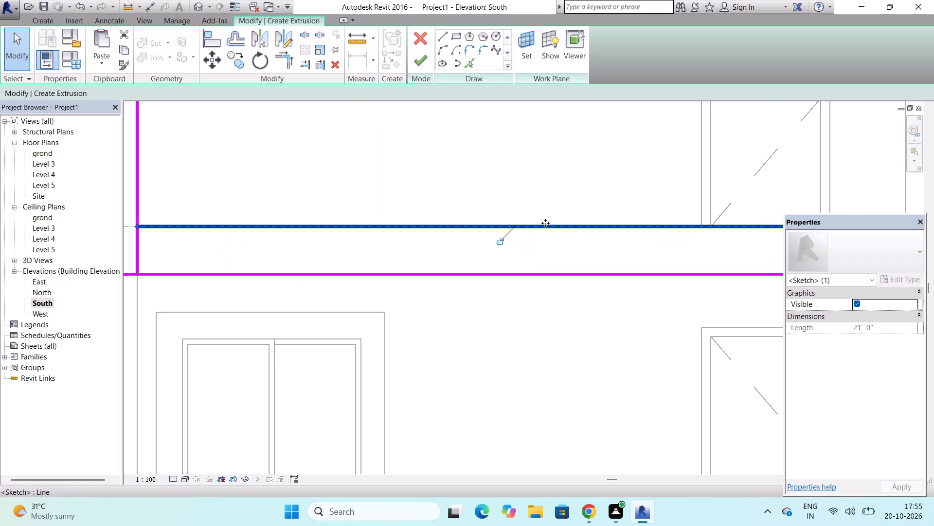
drag(545, 226, 545, 245)
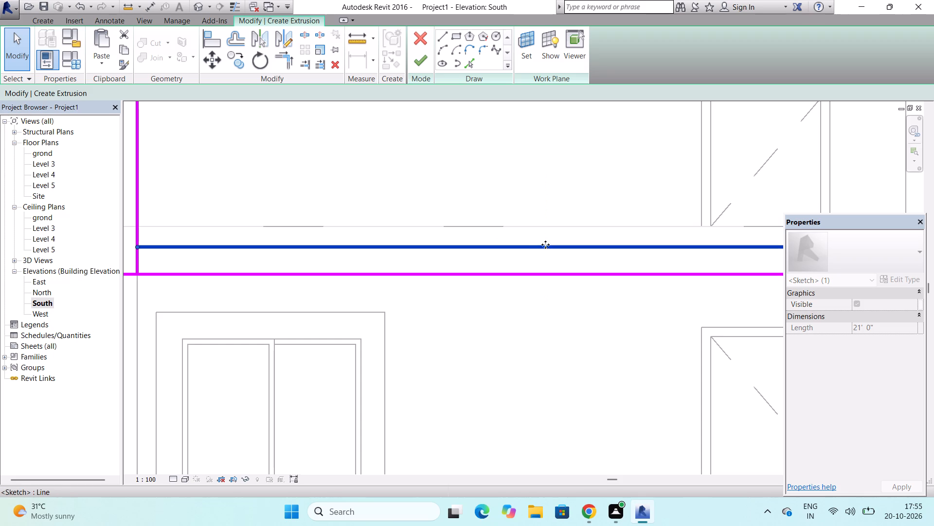
scroll(548, 188, down, 4)
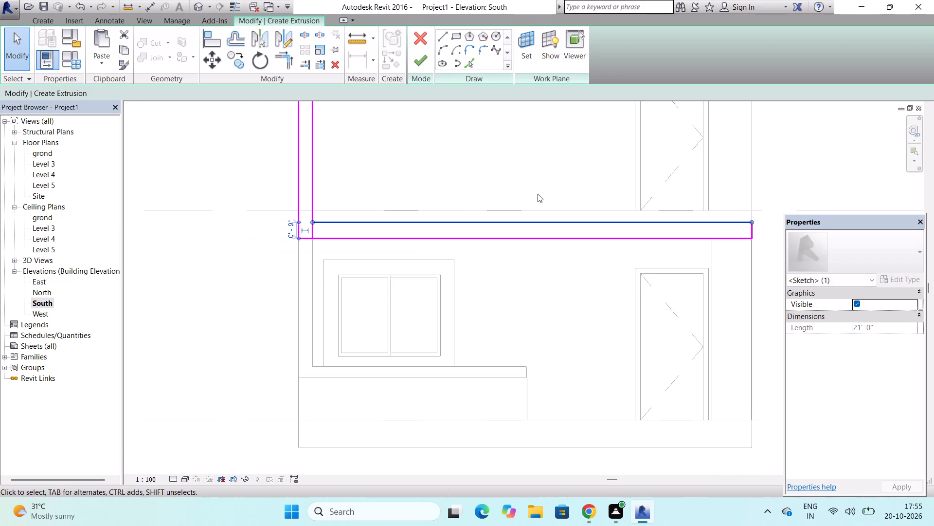
Merge the two strips into an L-shaped outline by shortening the vertical strip's inner line to the junction and deleting the leftover segment between them.
click(312, 196)
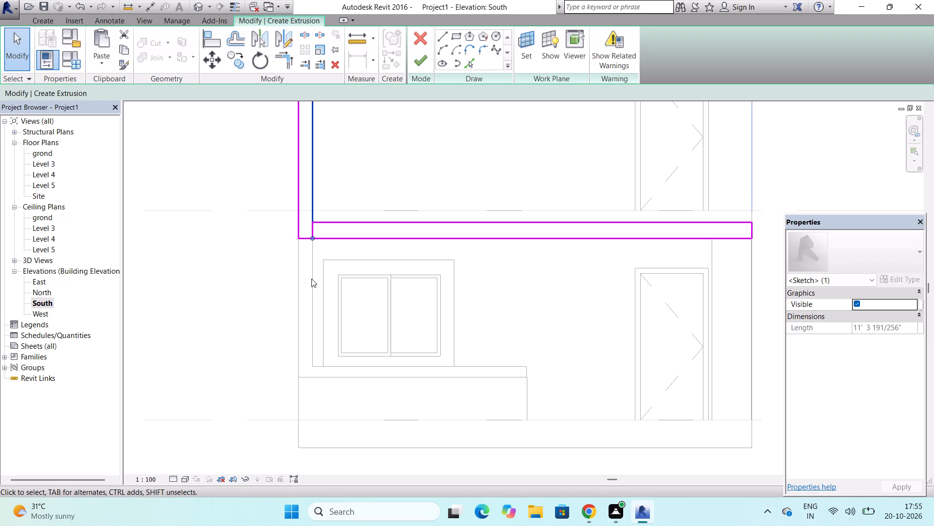
scroll(306, 242, up, 7)
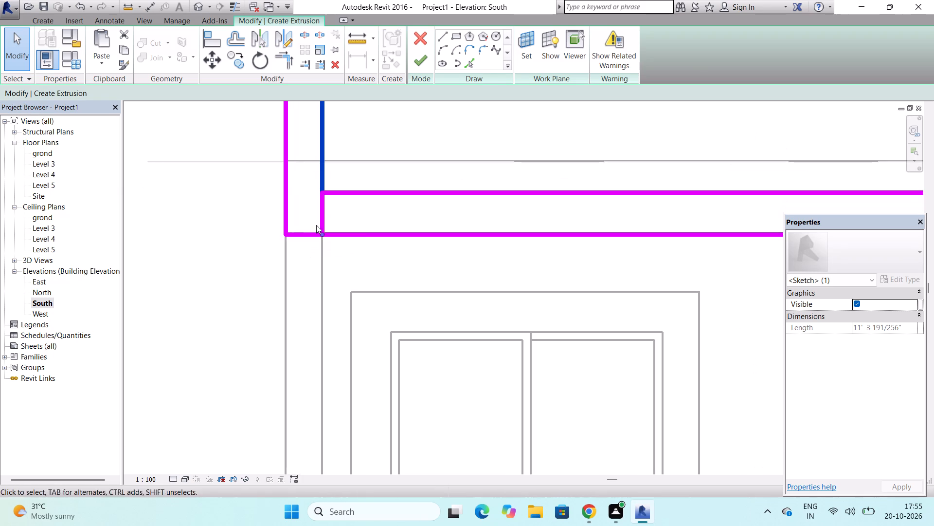
click(322, 218)
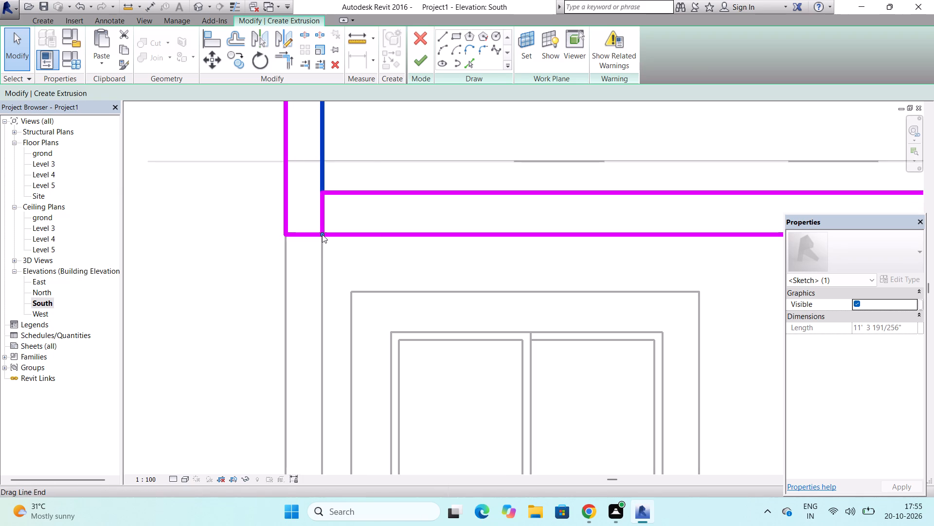
drag(322, 234, 323, 191)
click(323, 216)
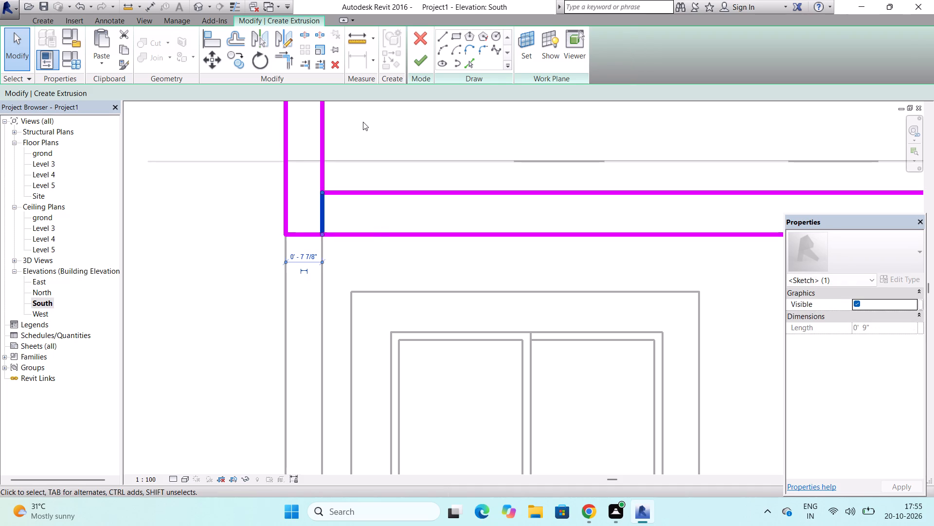
key(Delete)
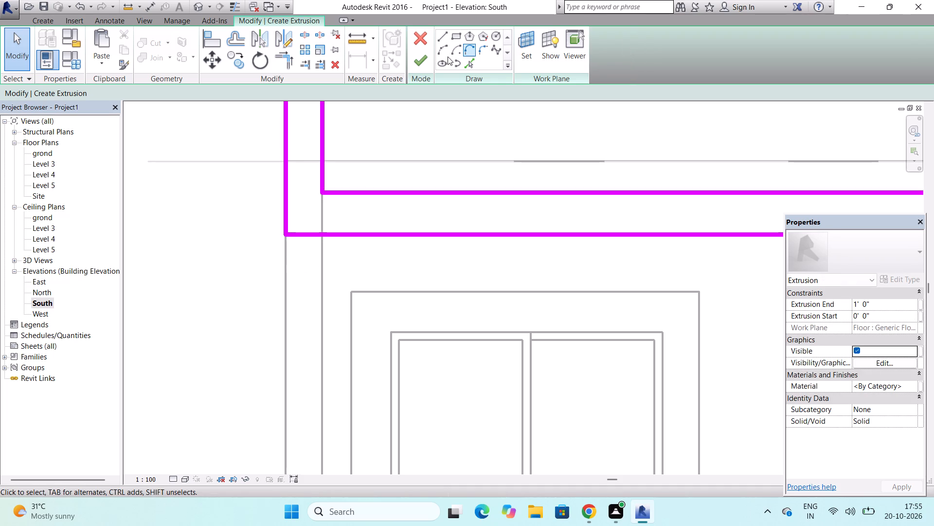
Finish the L-shaped sketch as a solid extrusion with a depth of 1' 0".
click(430, 56)
scroll(345, 224, down, 5)
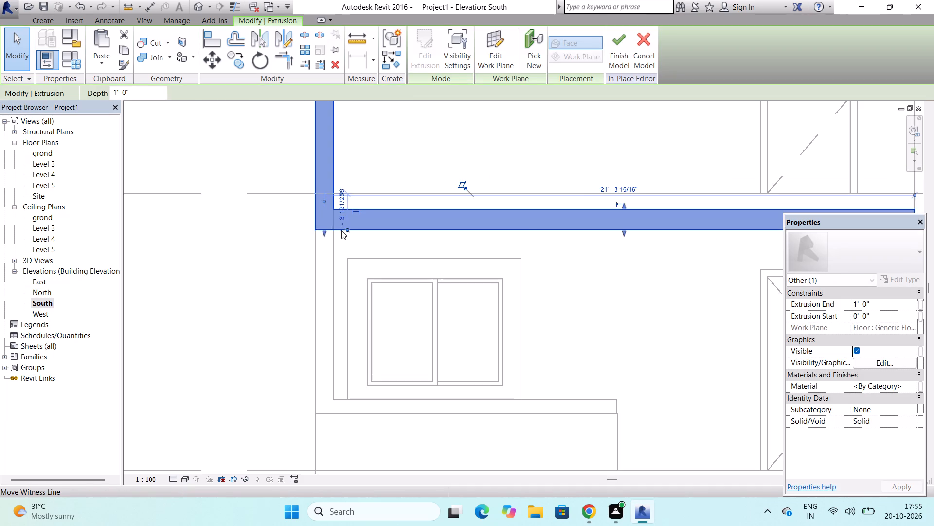
scroll(341, 230, down, 10)
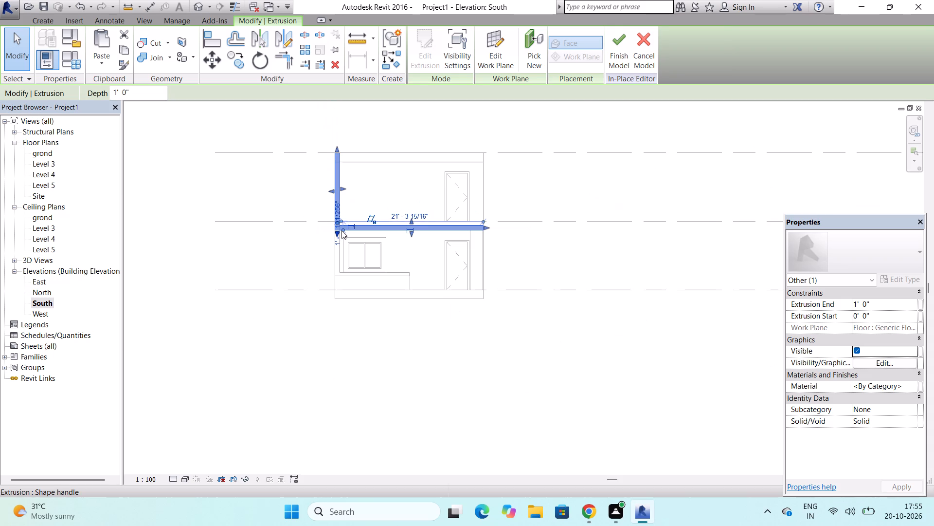
Stretch the vertical leg of the L-shaped frame up to about midway between Level 4 and Level 5, and finish the in-place model.
scroll(341, 230, down, 1)
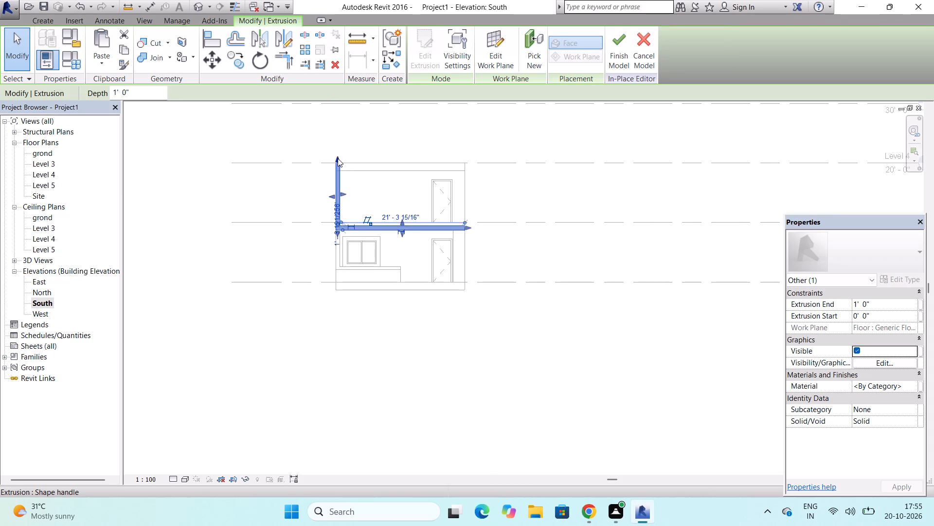
drag(338, 158, 338, 134)
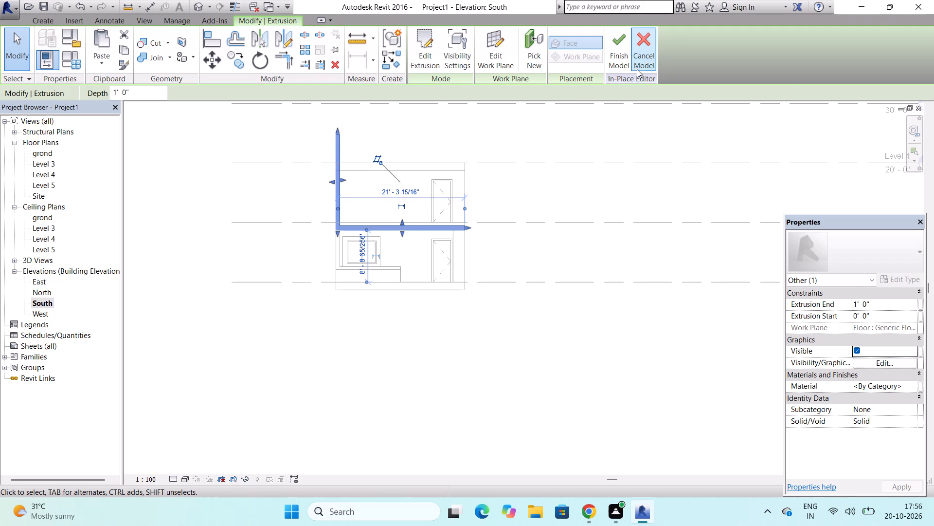
click(618, 55)
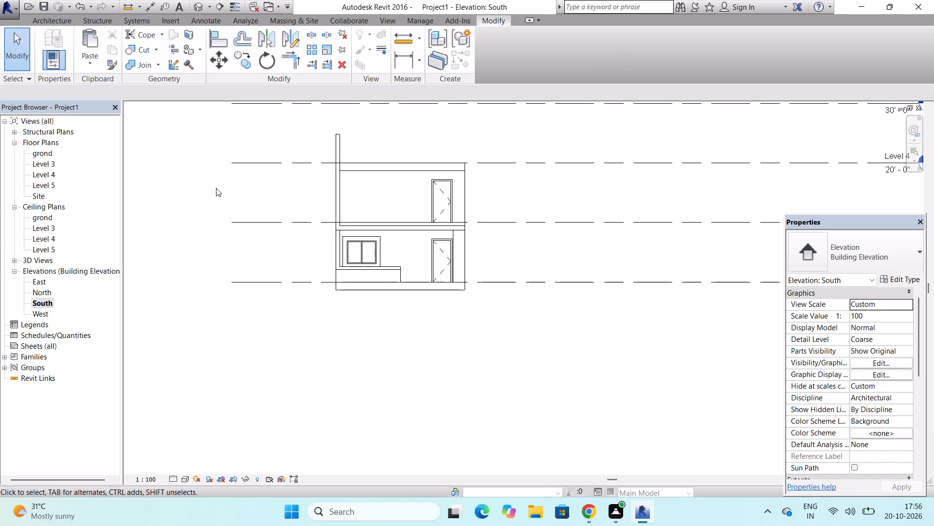
Start a new in-place model in the Walls category with the suggested name, dismissing the licence notice.
click(50, 23)
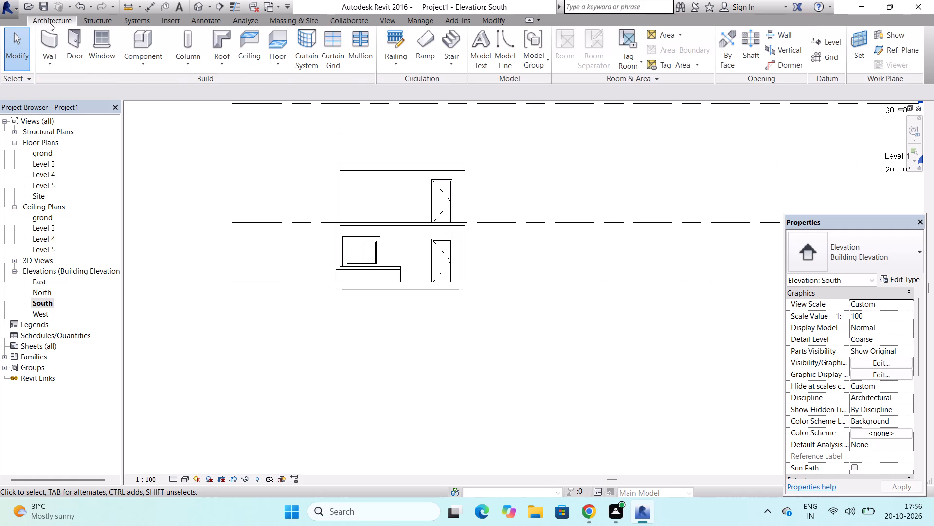
click(123, 64)
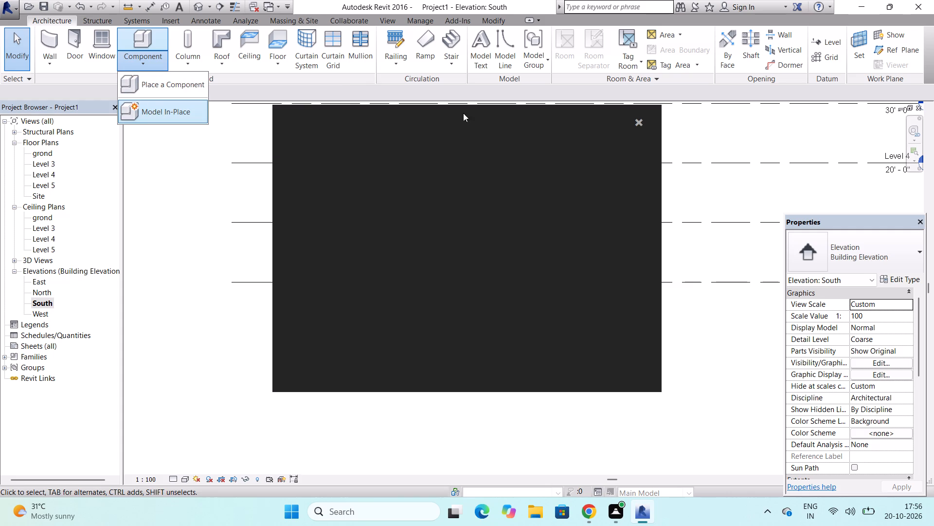
click(643, 122)
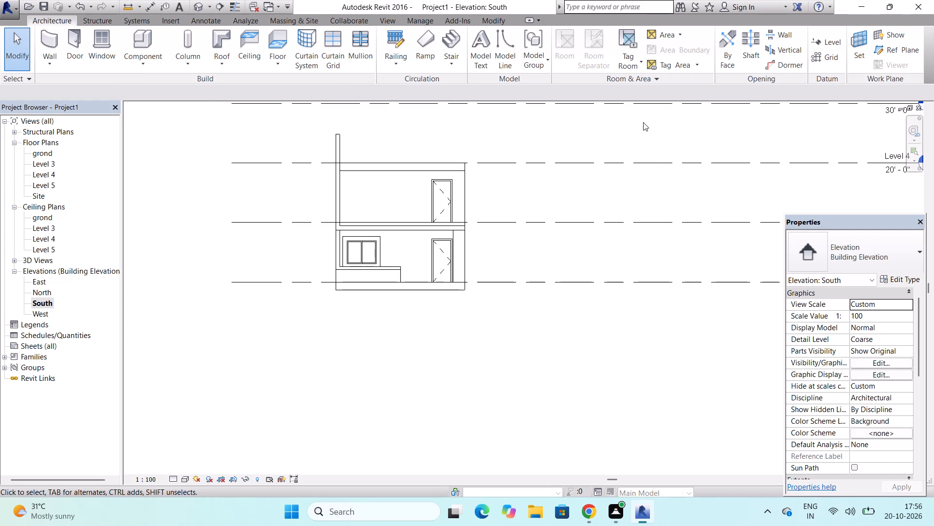
click(141, 57)
click(159, 99)
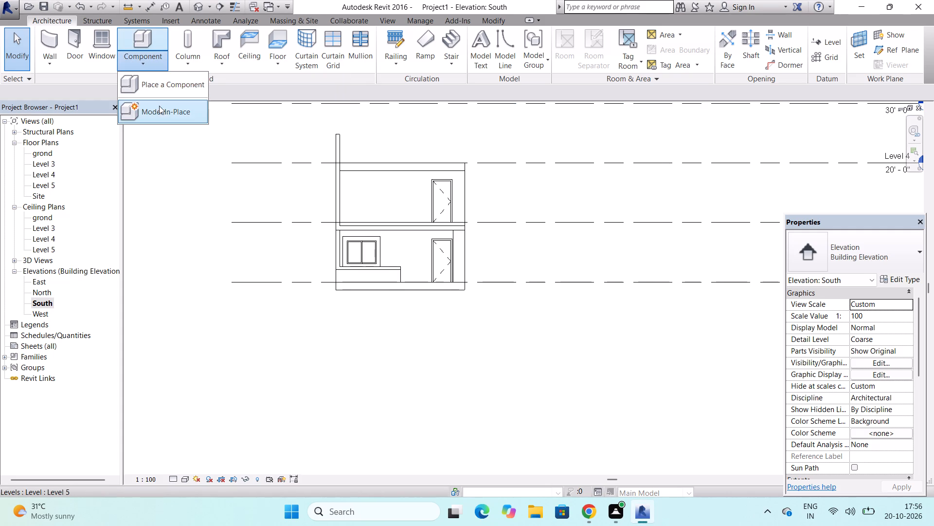
click(159, 110)
scroll(423, 174, down, 14)
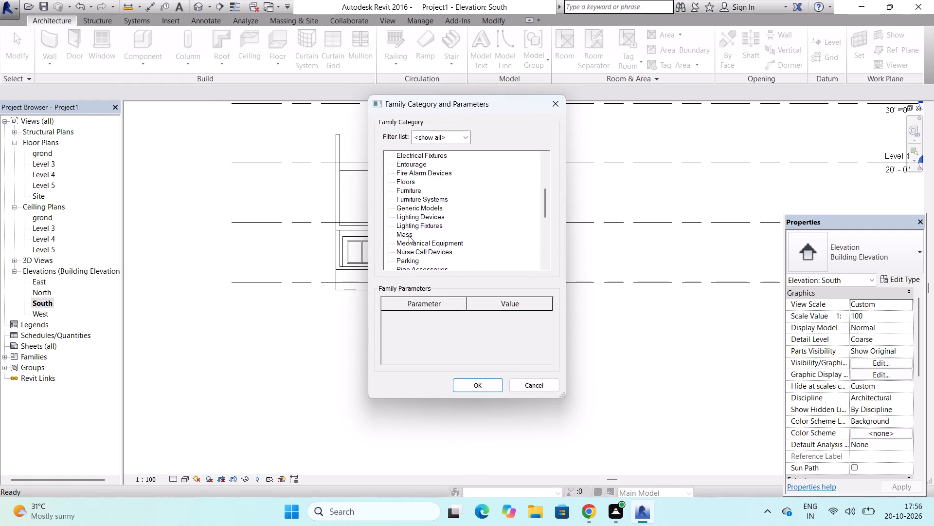
scroll(409, 236, down, 20)
scroll(409, 236, down, 2)
click(403, 249)
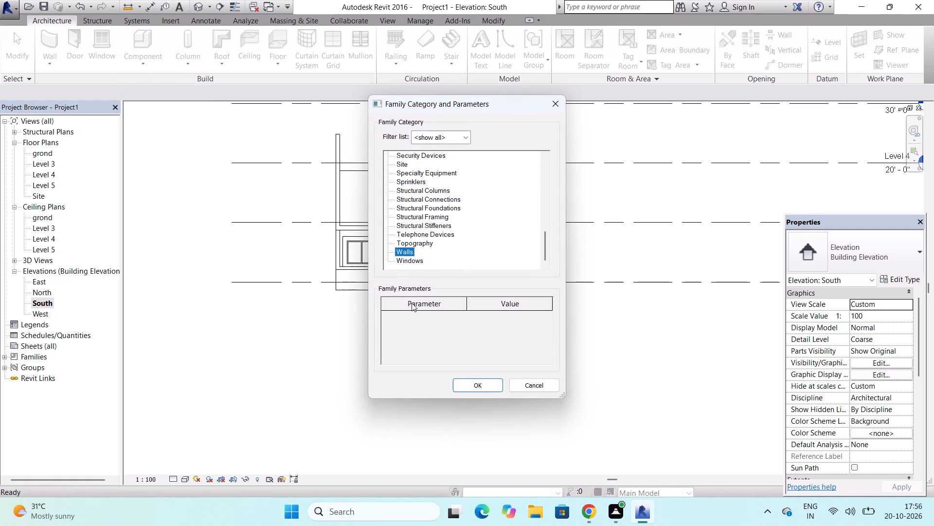
click(466, 383)
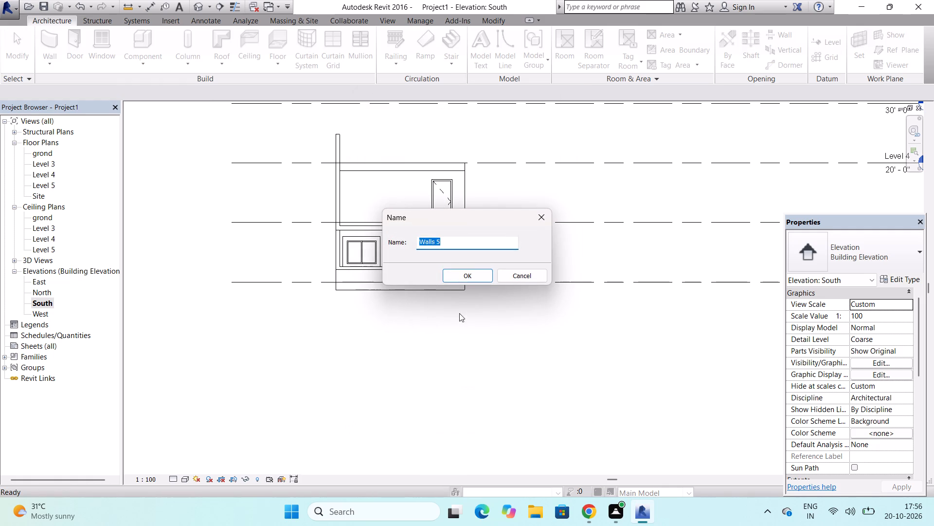
click(466, 271)
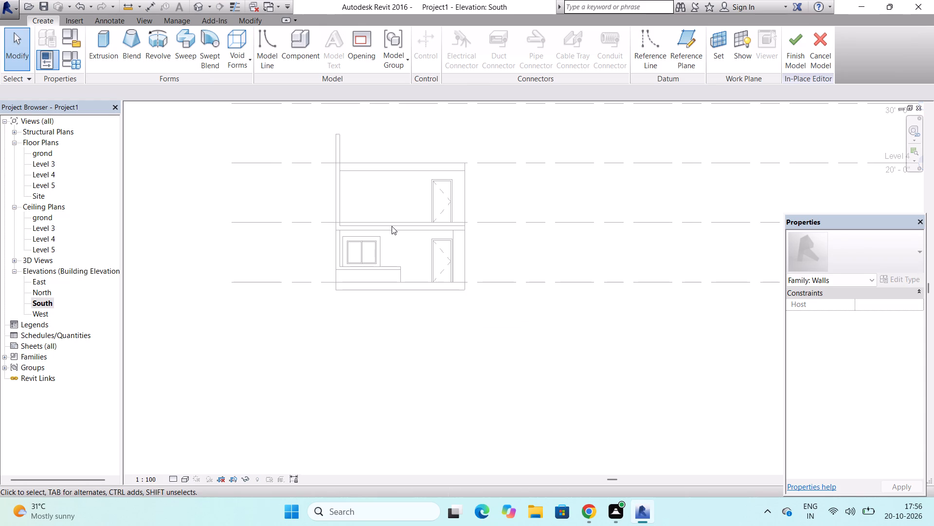
Set the work plane for the new extrusion to the face of the upper storey's Generic - 9" wall.
scroll(337, 185, up, 4)
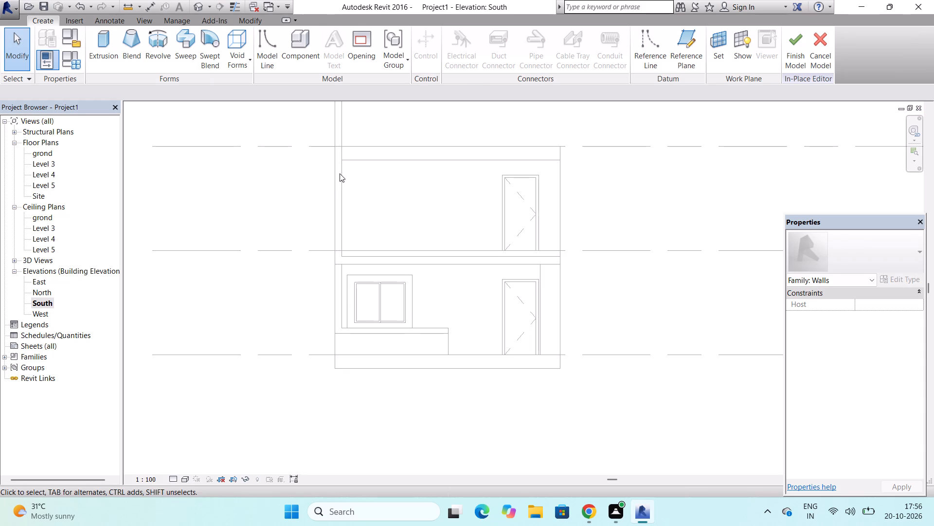
click(89, 51)
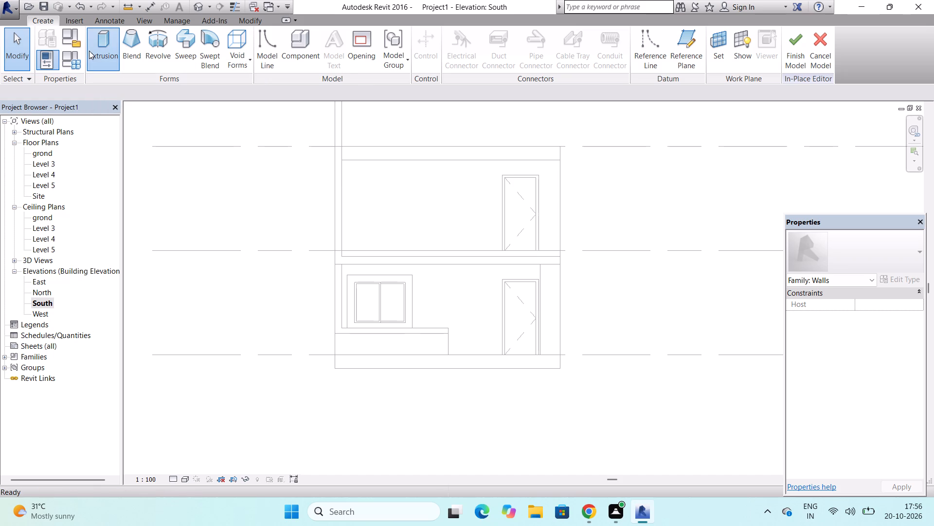
click(427, 329)
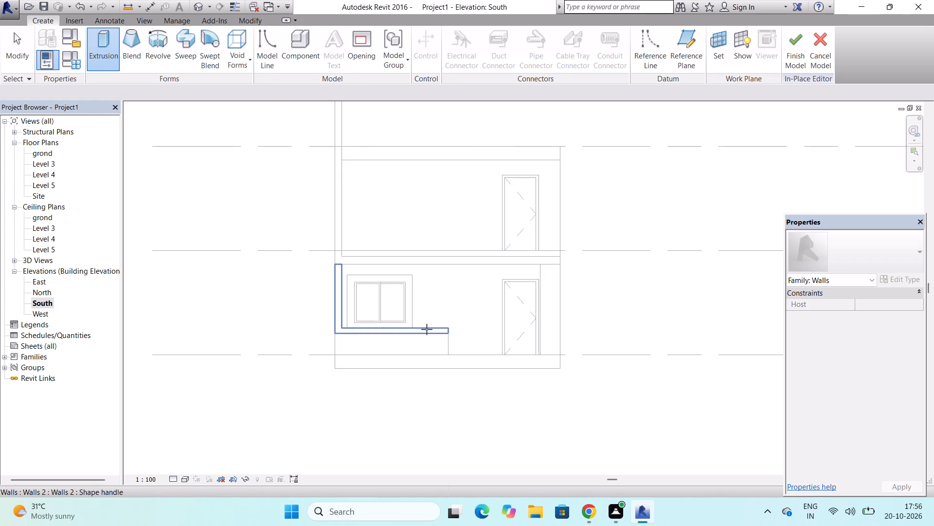
click(720, 53)
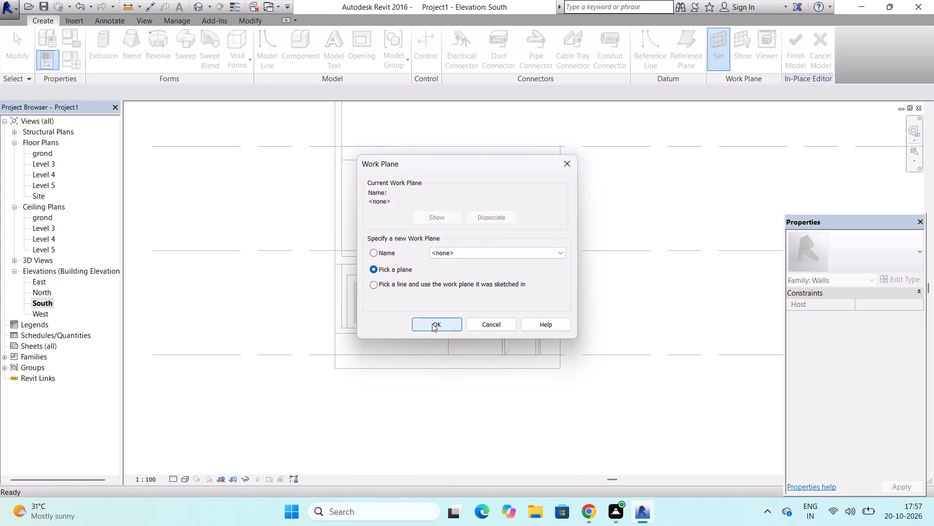
click(432, 323)
scroll(374, 248, up, 2)
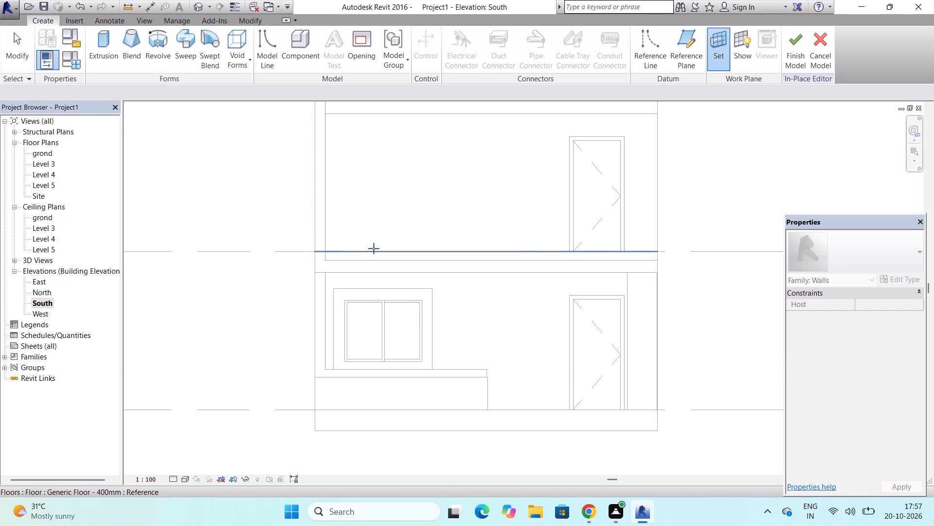
scroll(374, 248, up, 4)
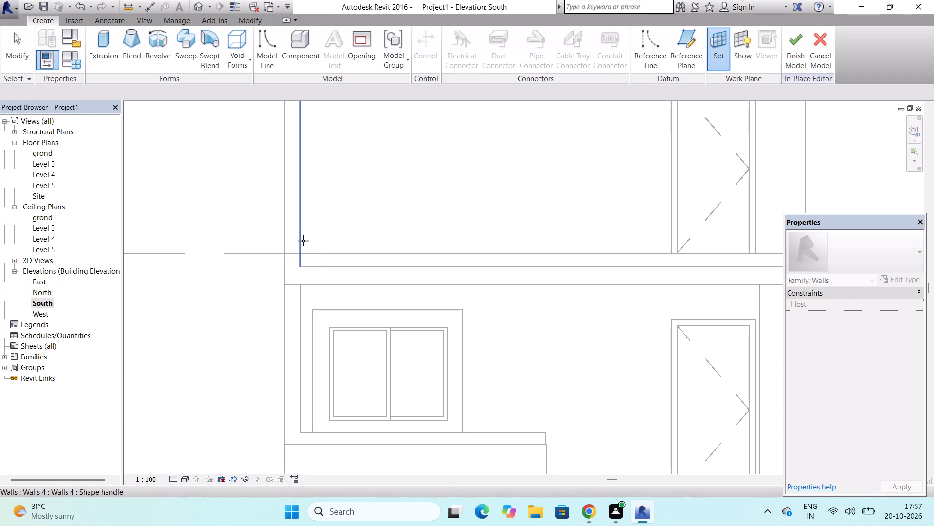
scroll(301, 273, down, 6)
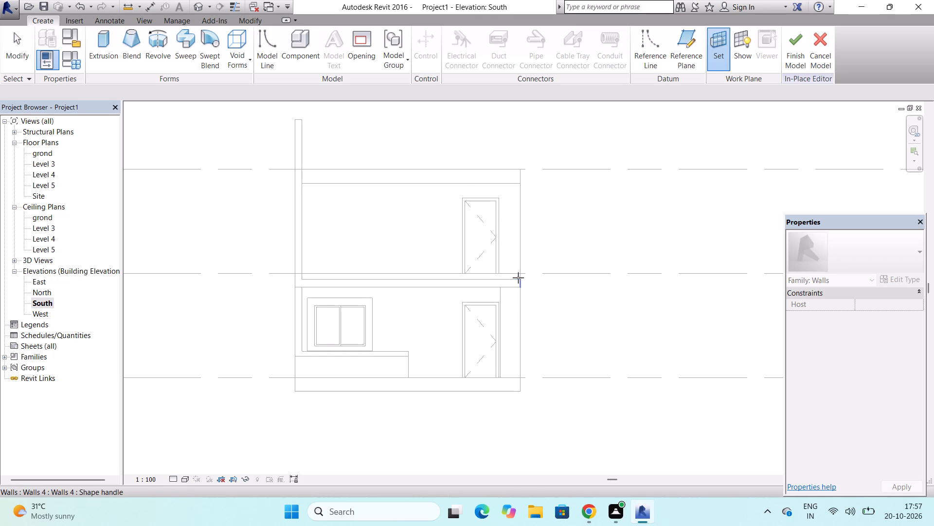
scroll(520, 275, up, 9)
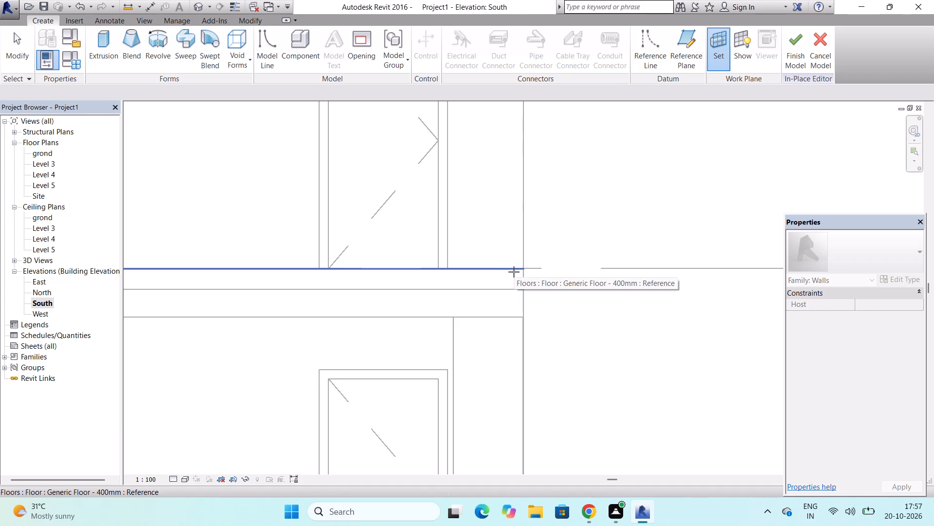
scroll(514, 272, down, 7)
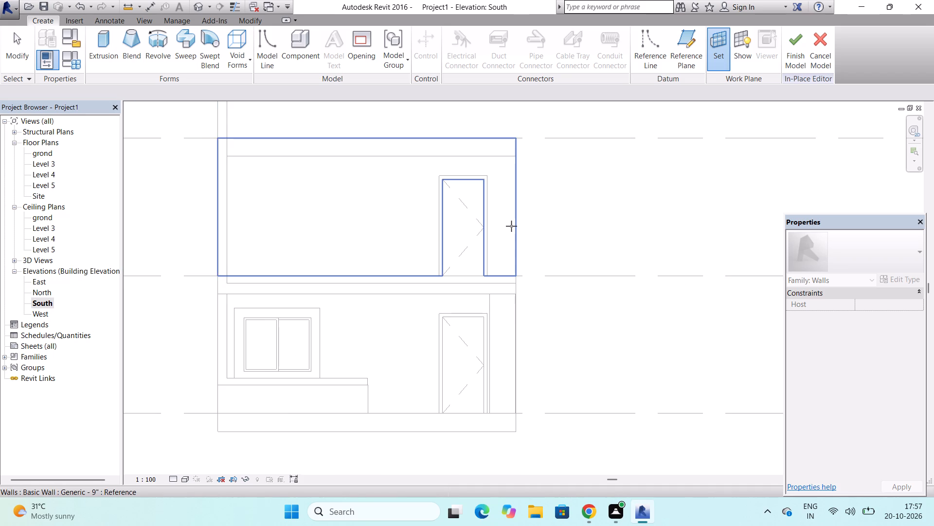
click(511, 226)
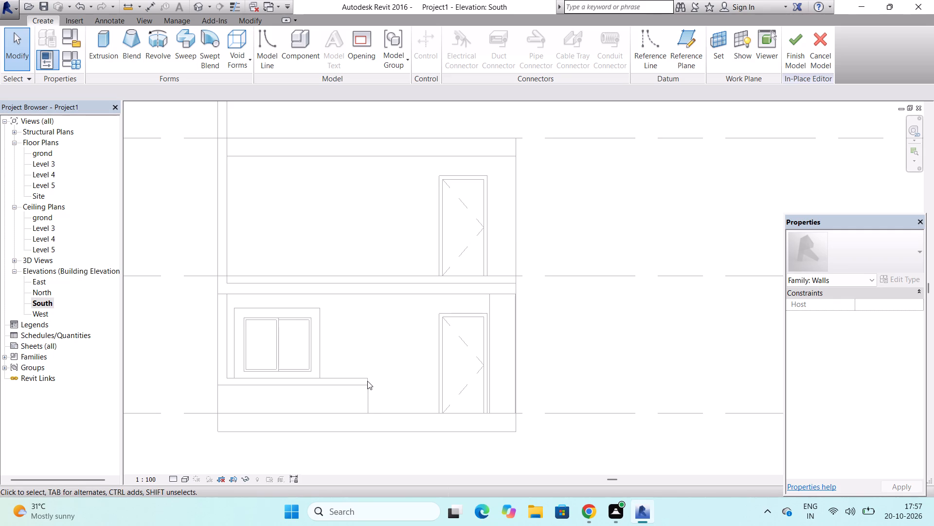
Sketch an extrusion rectangle about 10' 3" by 6' 11" from the low ledge's free end to the upper L-shaped frame's inner corner.
click(102, 40)
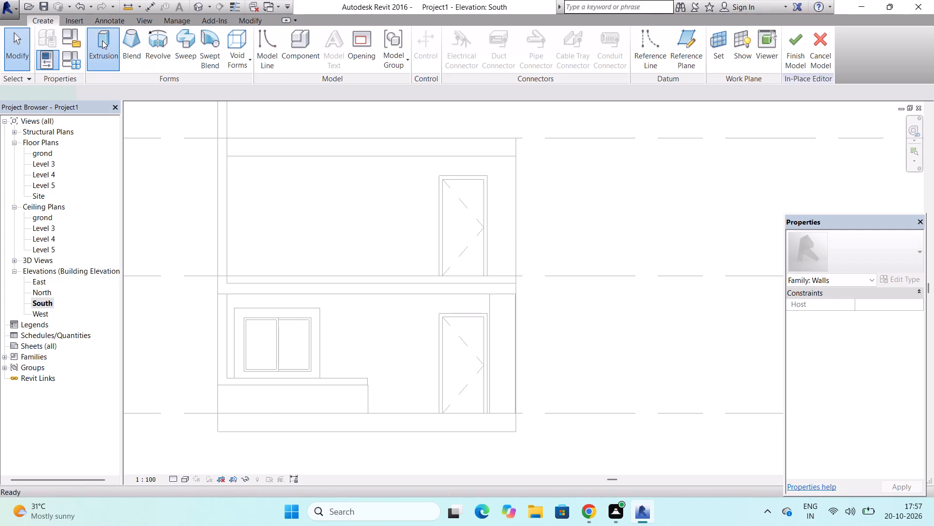
click(451, 35)
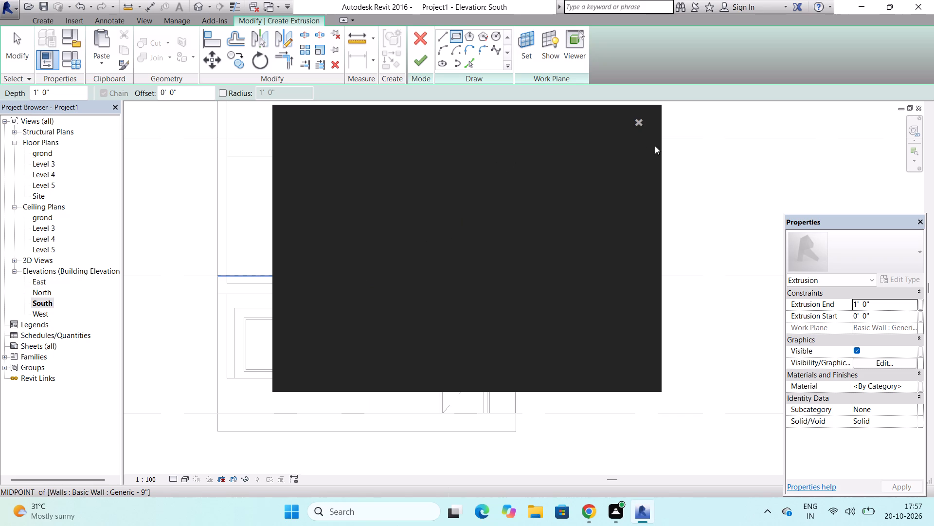
click(641, 118)
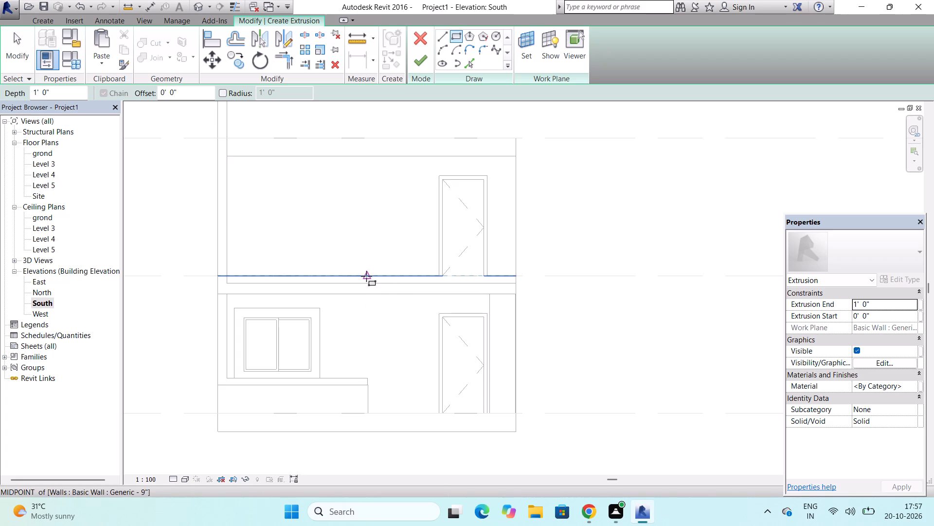
click(364, 376)
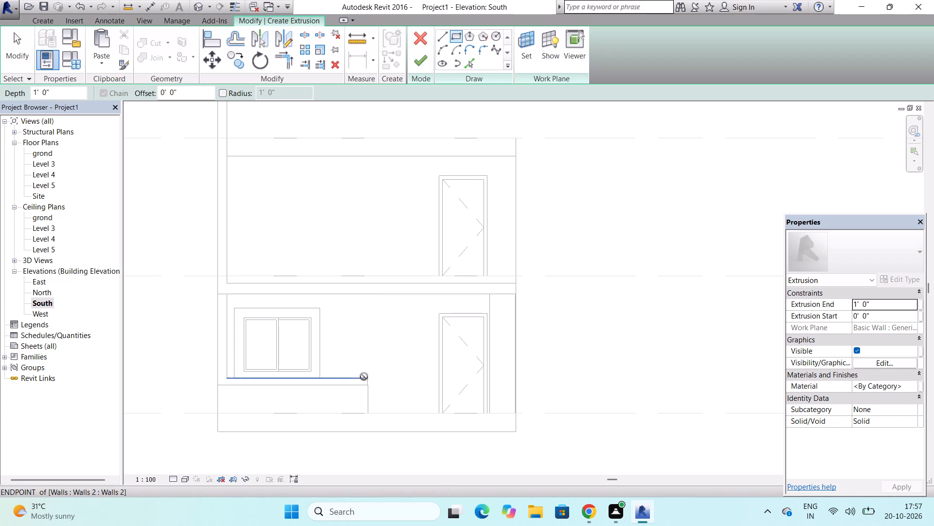
click(230, 286)
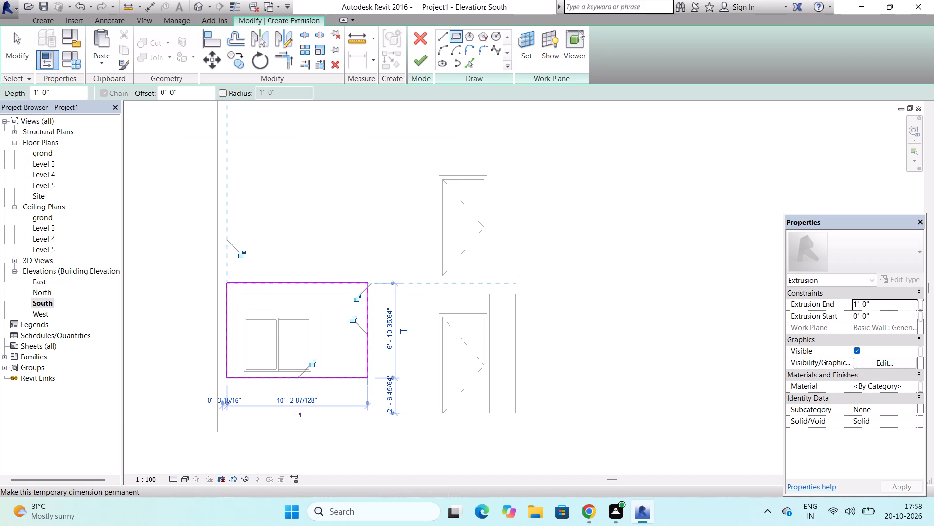
key(Escape)
key(Escape)
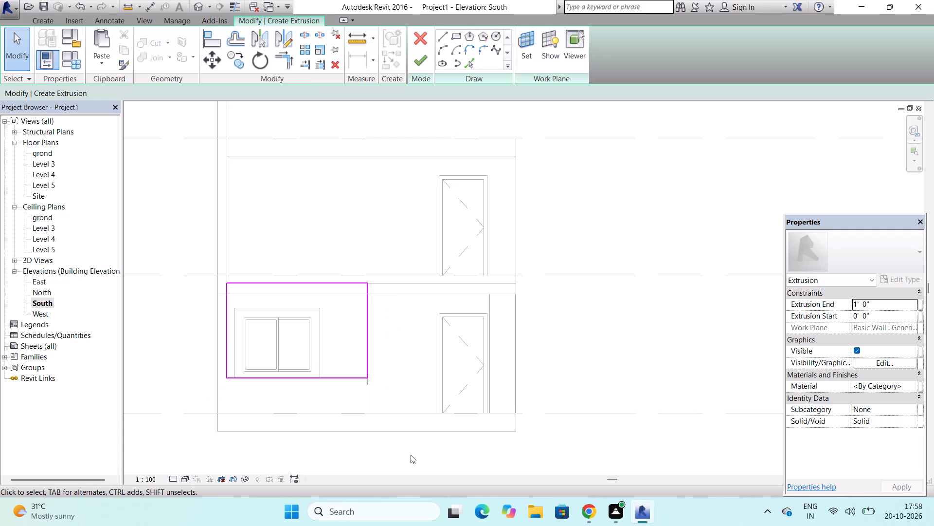
Move the sketch rectangle's lower horizontal edge up past the frame to 2' 0" above Level 4, so the panel covers the upper storey.
click(344, 375)
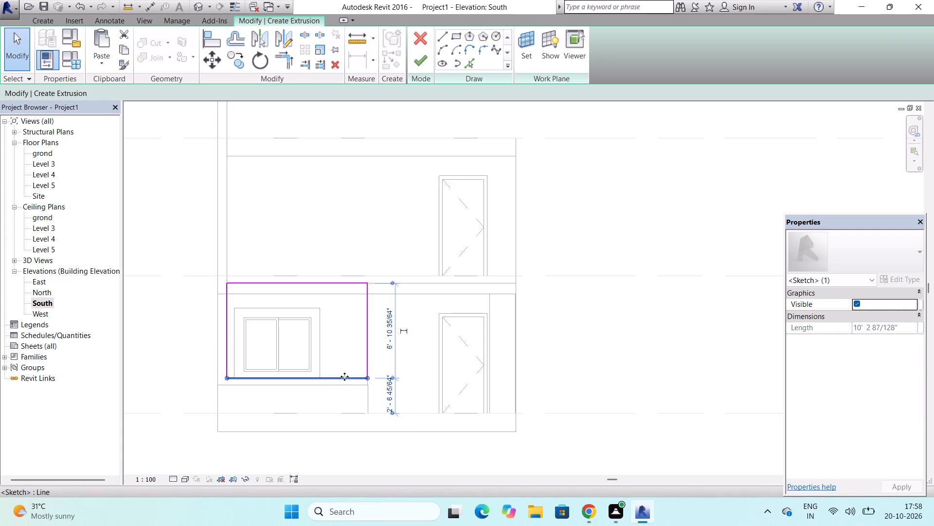
drag(344, 379, 352, 246)
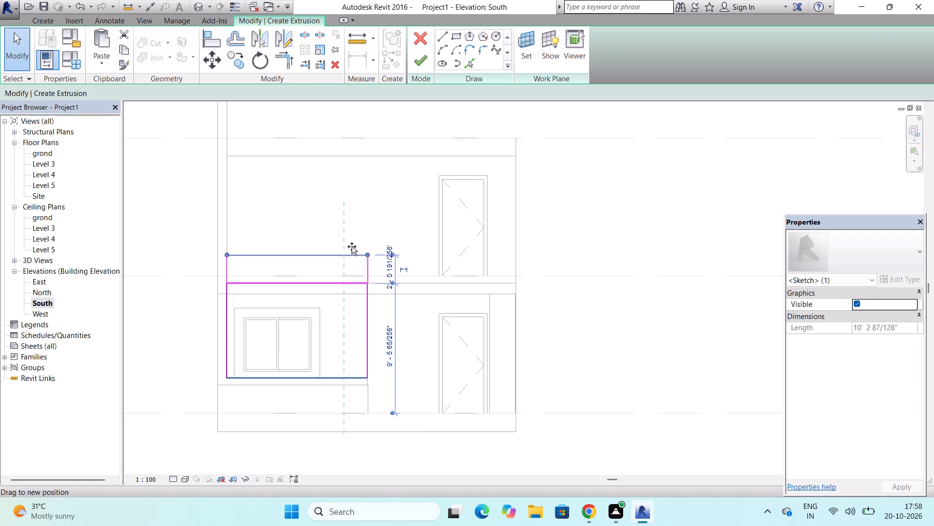
drag(352, 246, 352, 209)
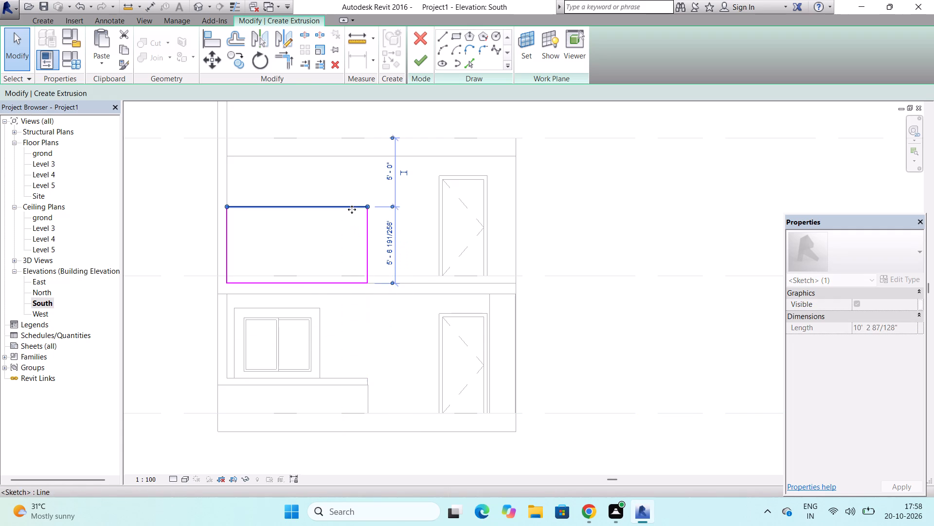
scroll(294, 312, down, 6)
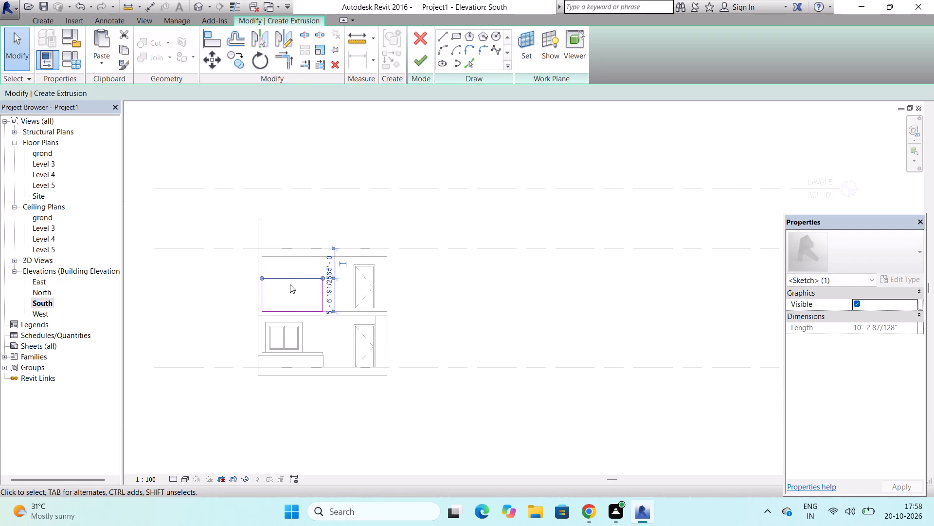
scroll(290, 284, up, 5)
drag(291, 277, 298, 269)
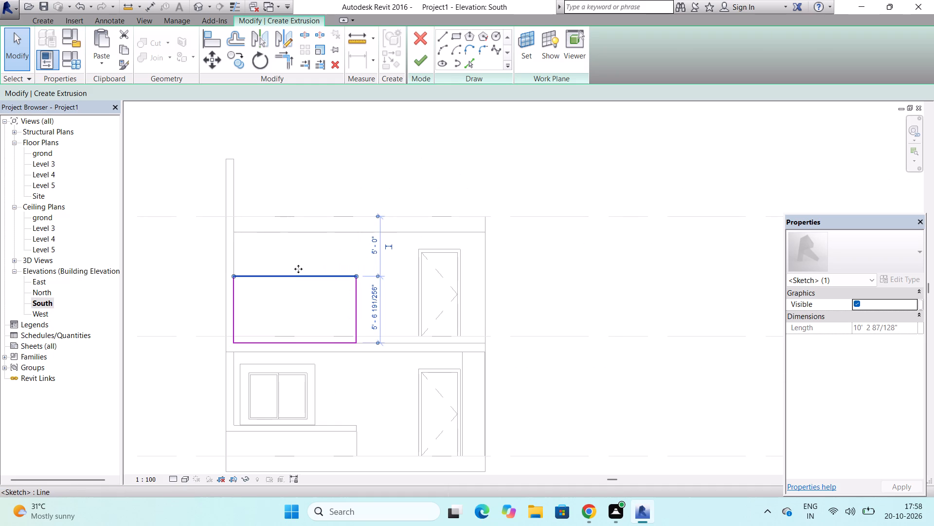
drag(298, 269, 300, 209)
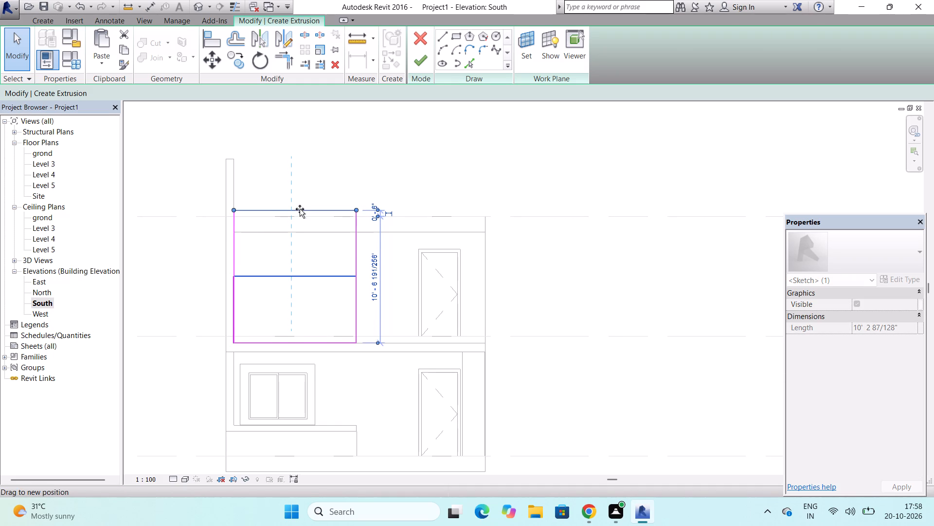
drag(300, 209, 304, 184)
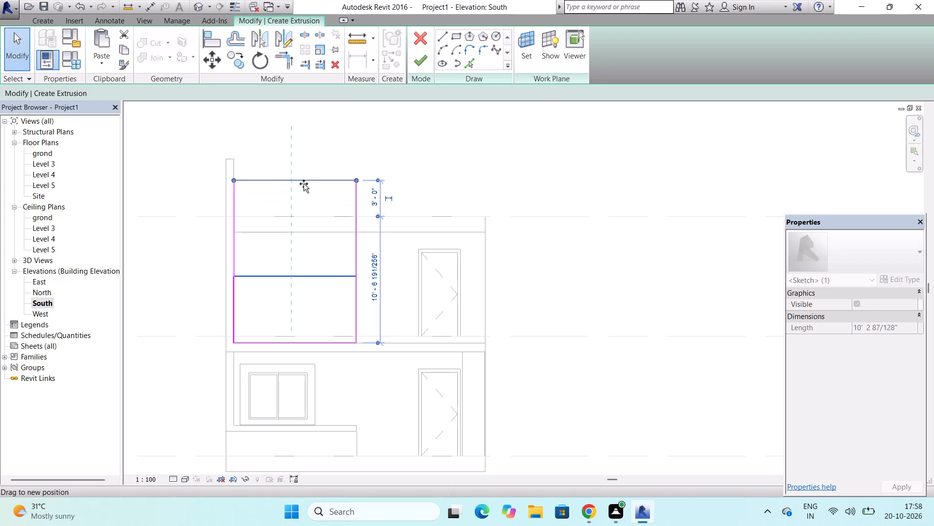
drag(304, 184, 301, 200)
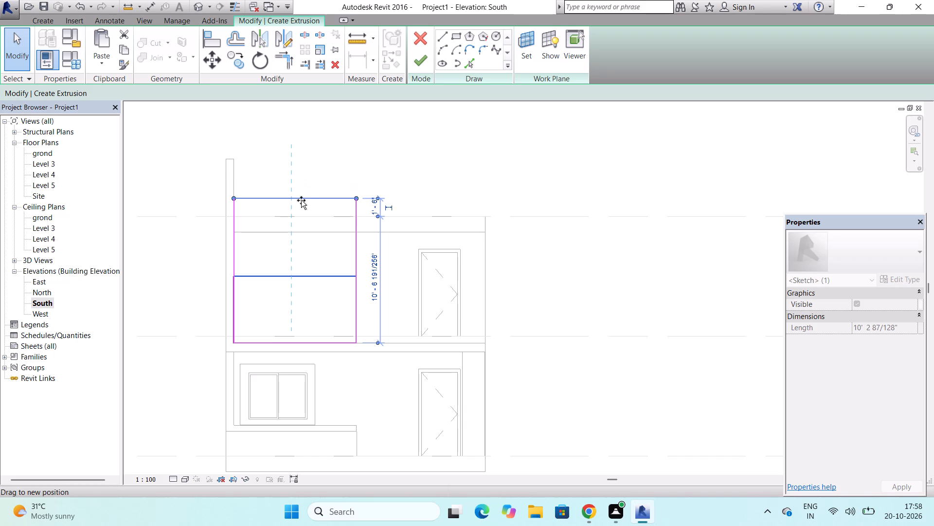
drag(301, 200, 300, 195)
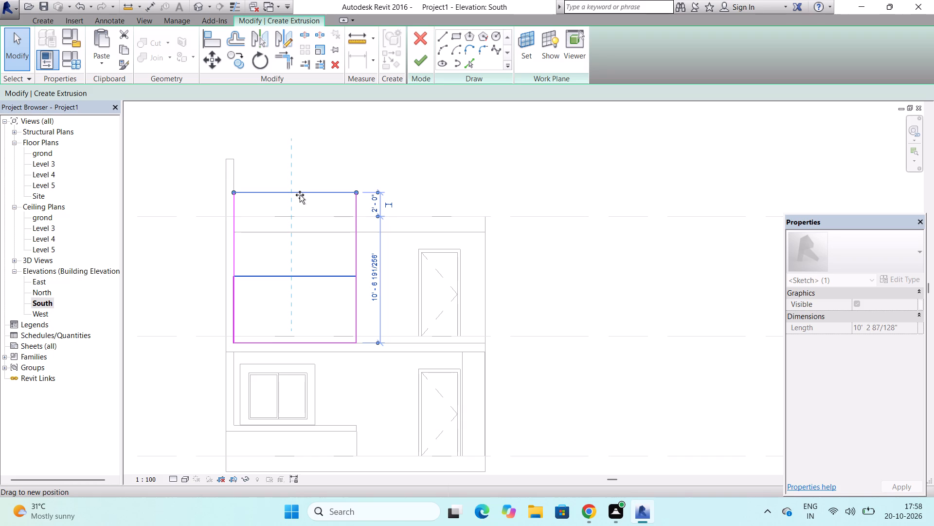
drag(300, 195, 300, 194)
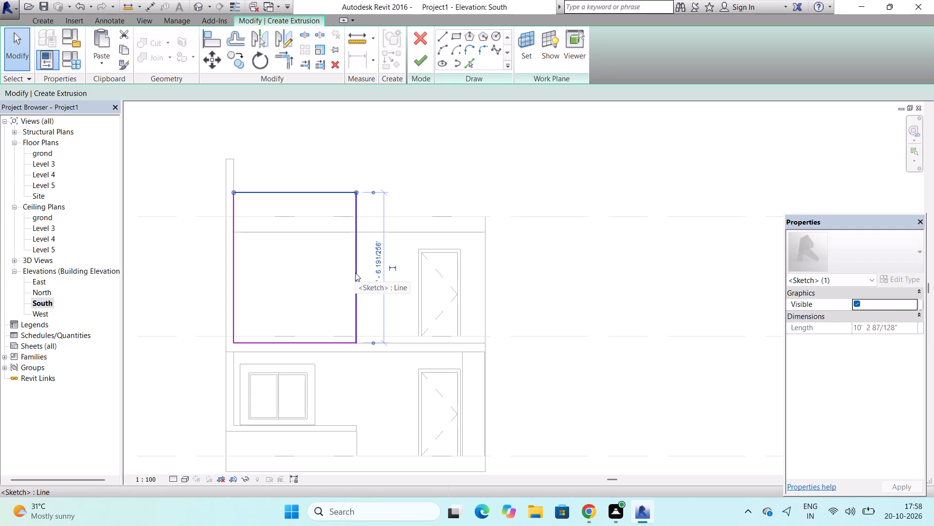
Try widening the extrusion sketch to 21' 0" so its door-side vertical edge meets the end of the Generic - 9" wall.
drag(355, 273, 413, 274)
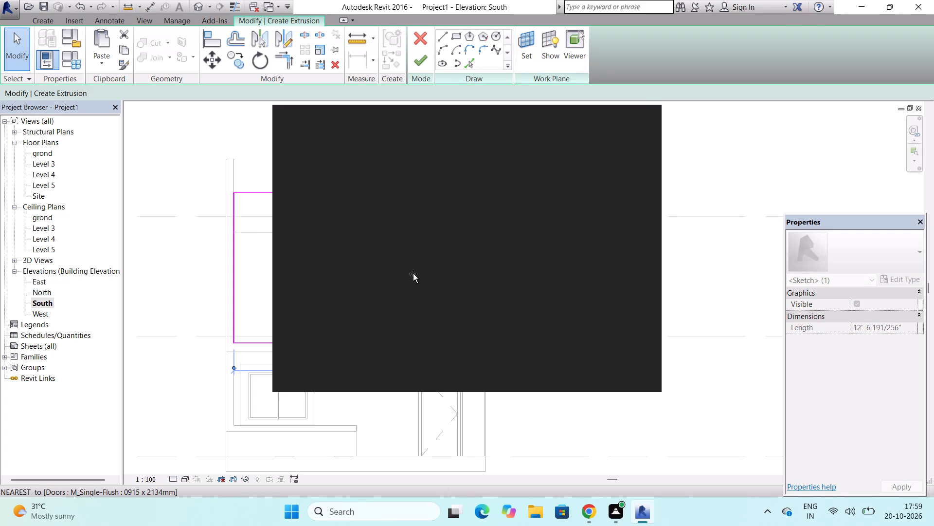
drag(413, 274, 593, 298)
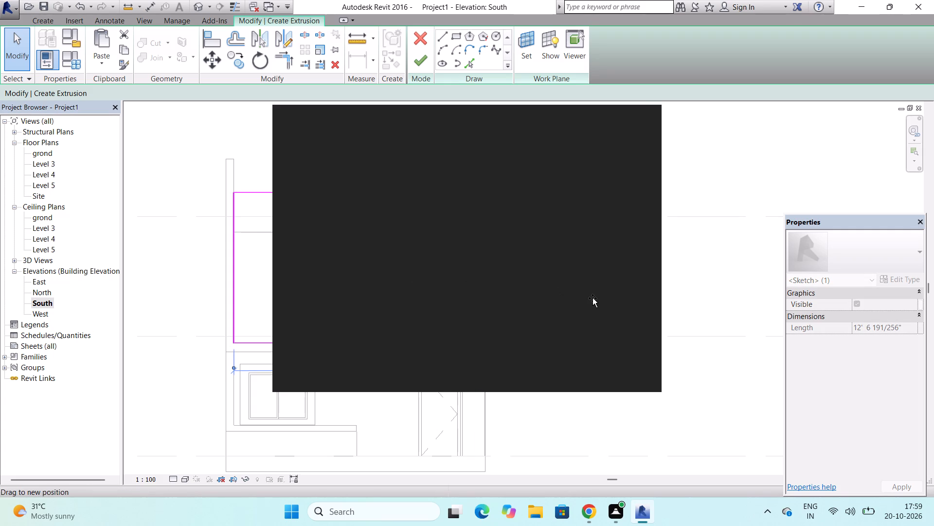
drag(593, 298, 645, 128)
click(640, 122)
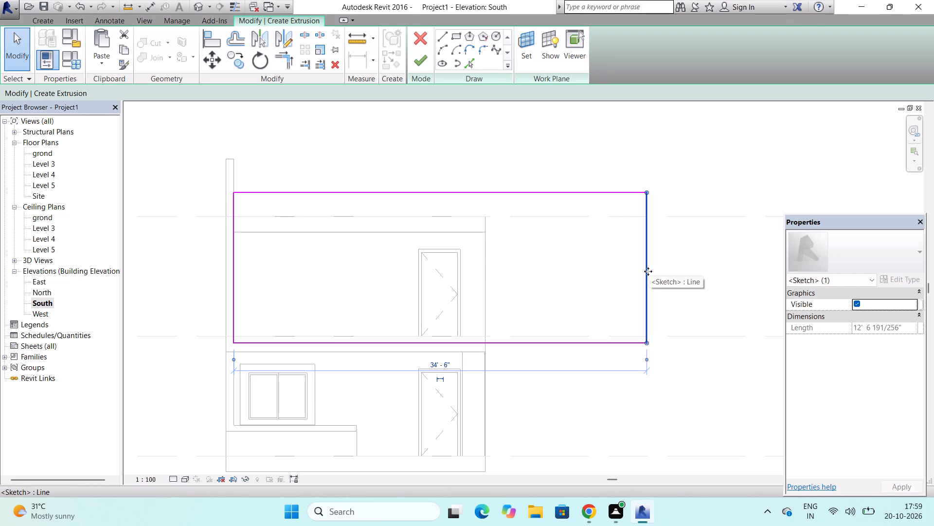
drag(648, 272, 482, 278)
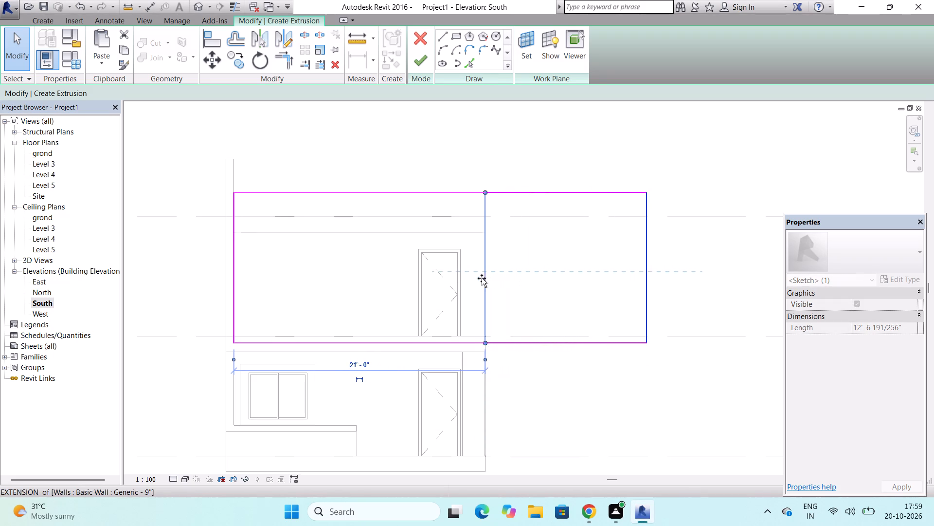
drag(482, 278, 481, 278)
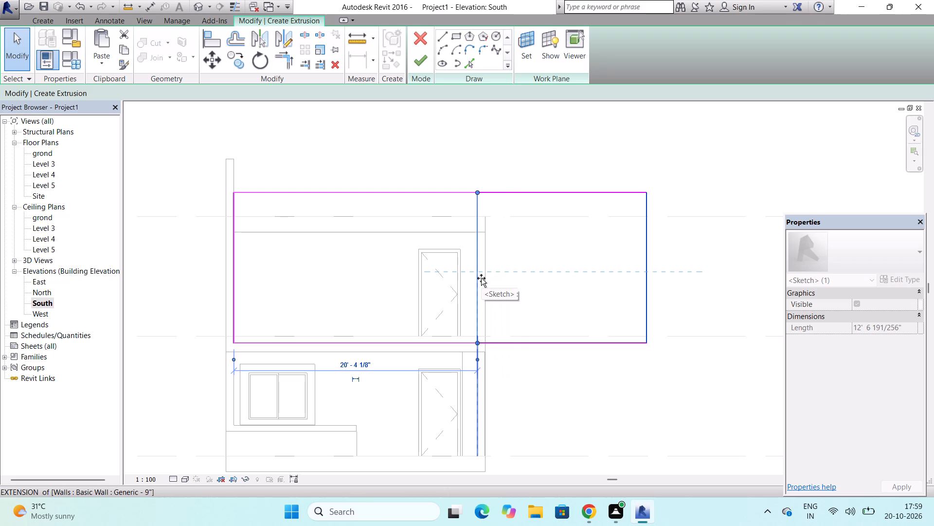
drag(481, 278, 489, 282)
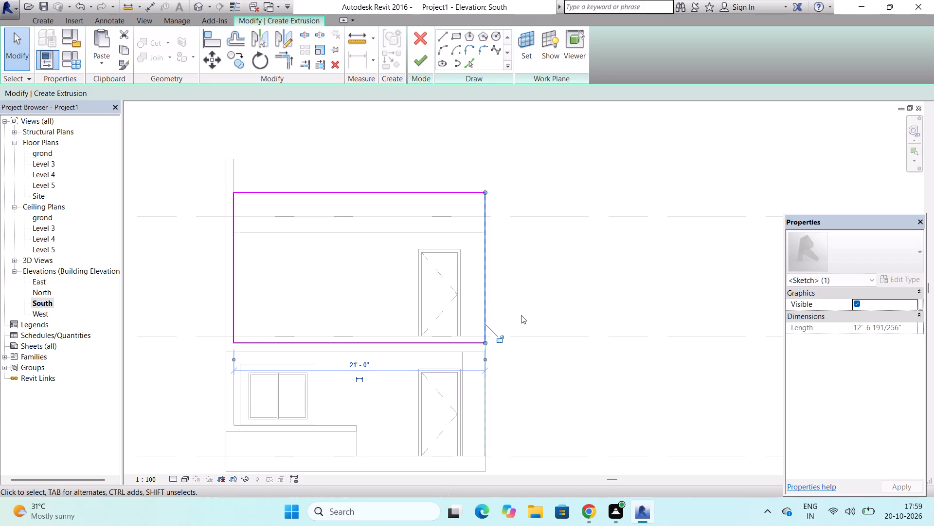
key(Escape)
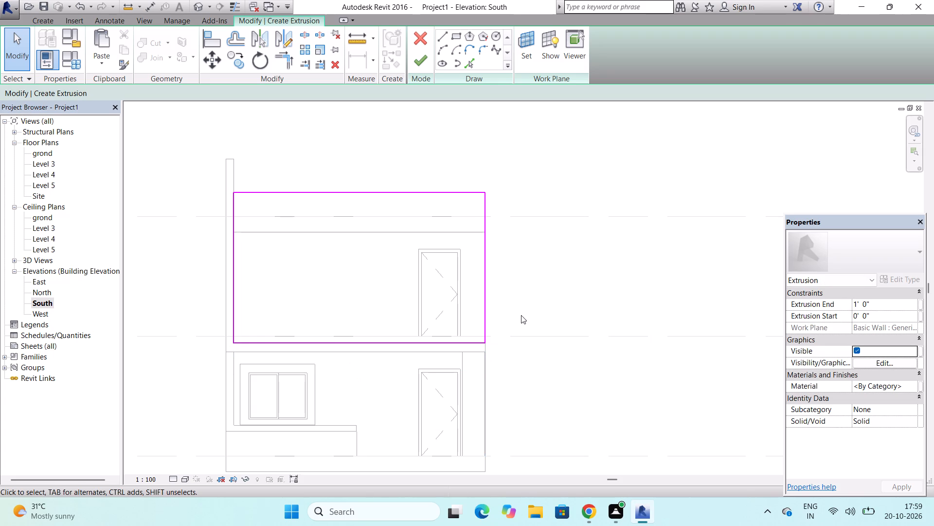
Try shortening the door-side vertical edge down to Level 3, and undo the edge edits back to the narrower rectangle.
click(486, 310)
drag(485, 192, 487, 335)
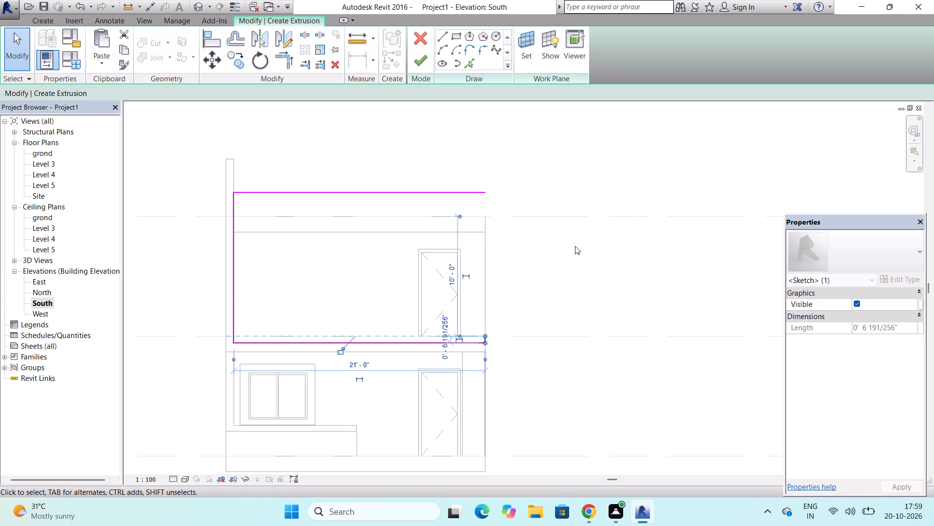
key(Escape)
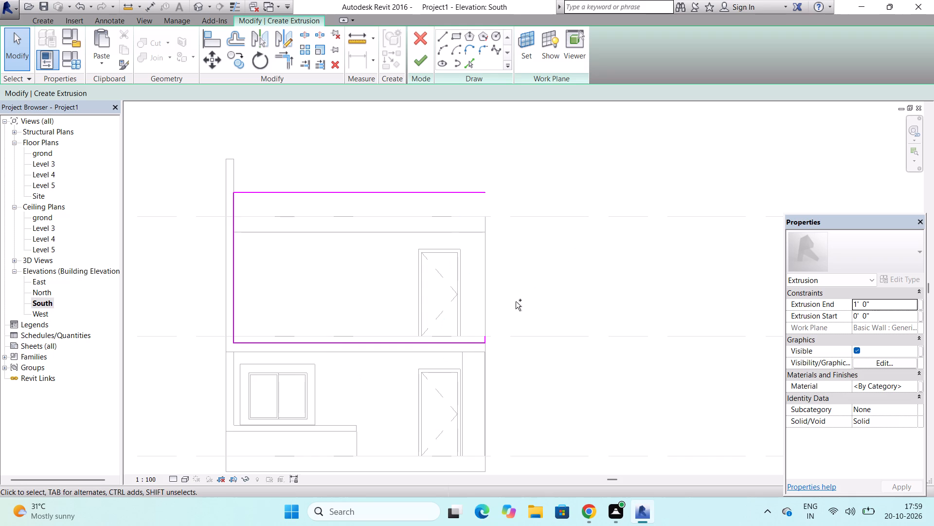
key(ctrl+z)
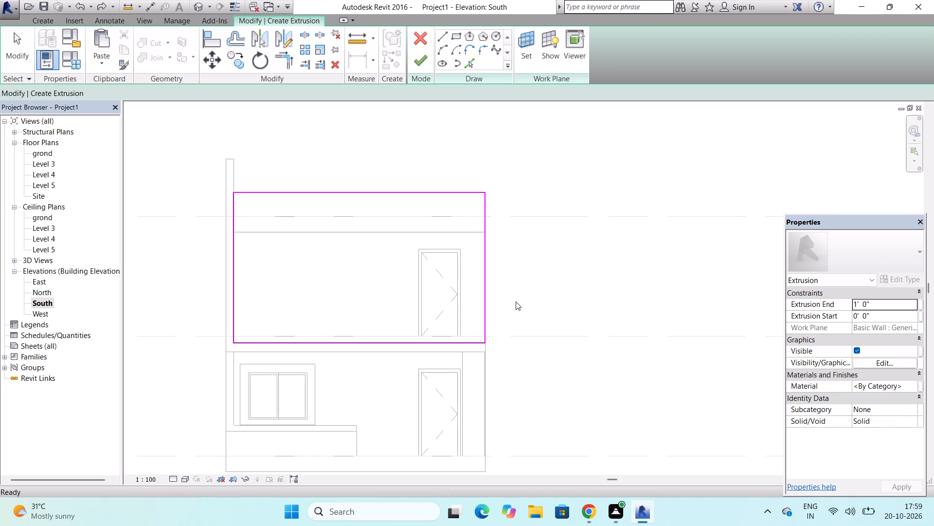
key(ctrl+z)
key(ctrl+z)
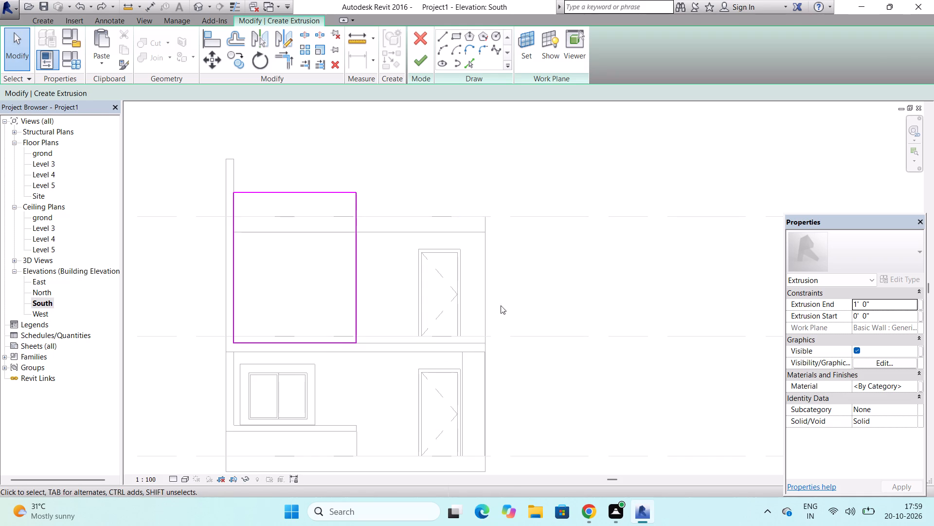
Complete the panel extrusion with the 1' 0" depth and finish the in-place wall model.
click(418, 61)
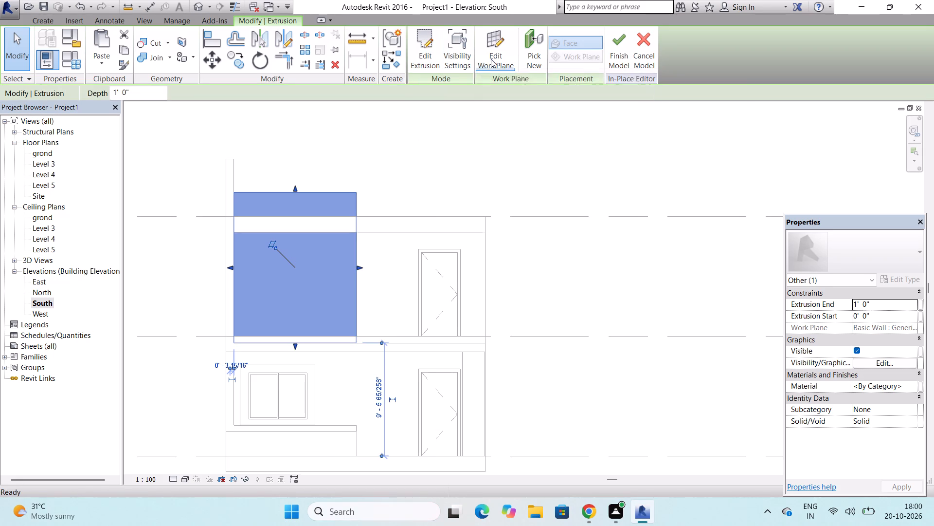
click(622, 64)
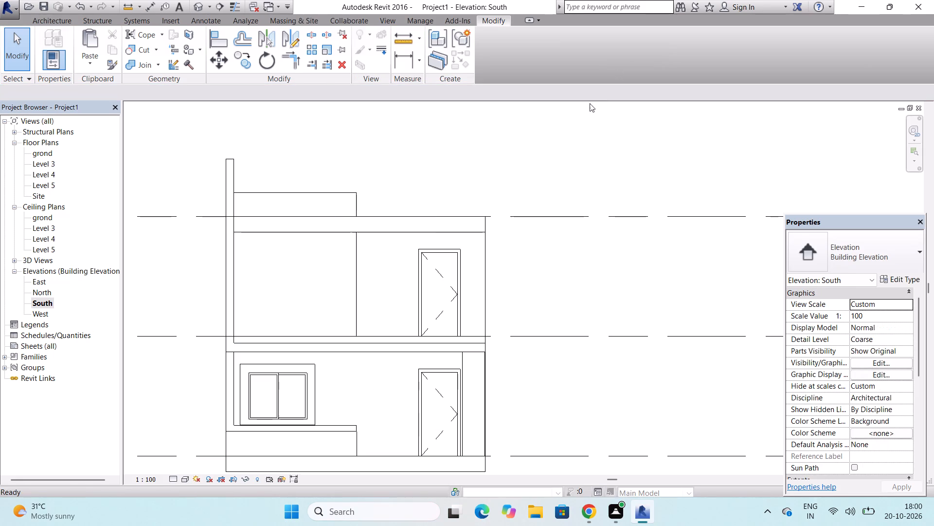
In the 3D view, stretch the upper-storey panel's front face outward to the L-shaped facade frame.
click(298, 190)
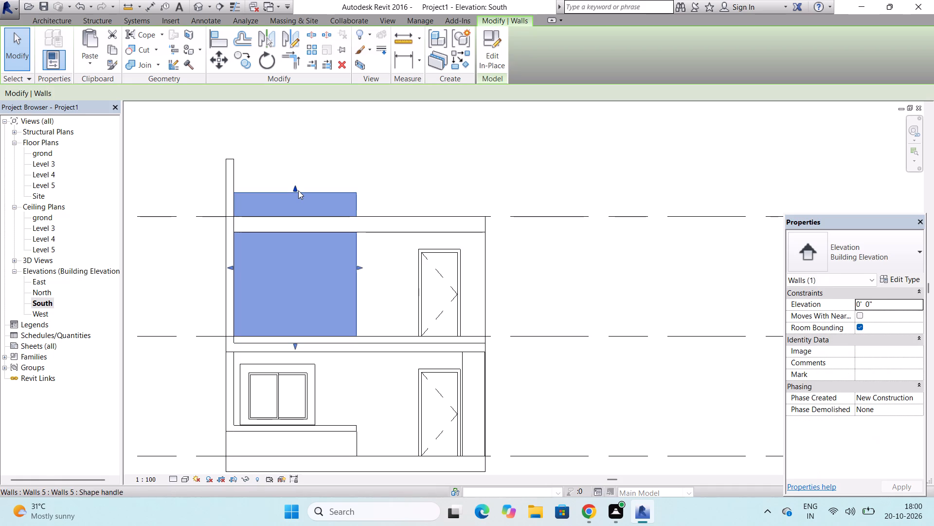
click(193, 7)
scroll(360, 131, down, 4)
scroll(356, 200, down, 4)
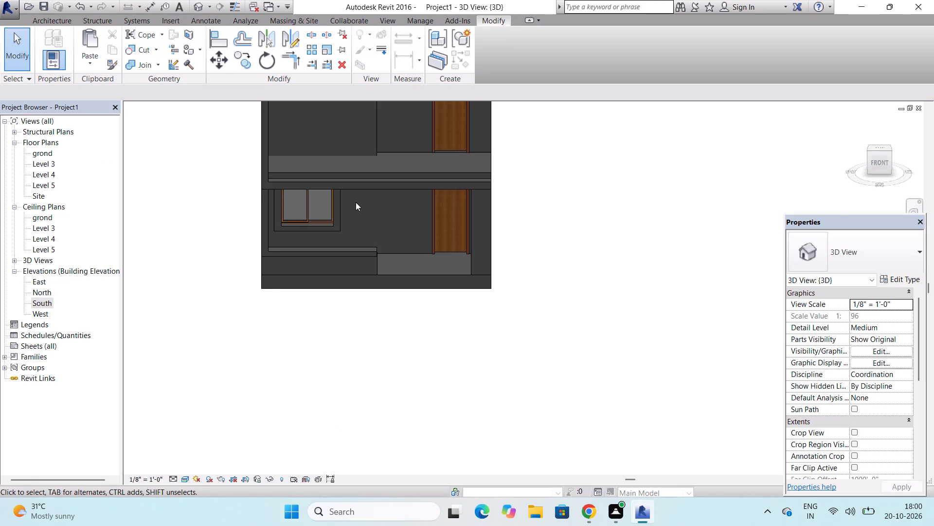
scroll(356, 202, down, 3)
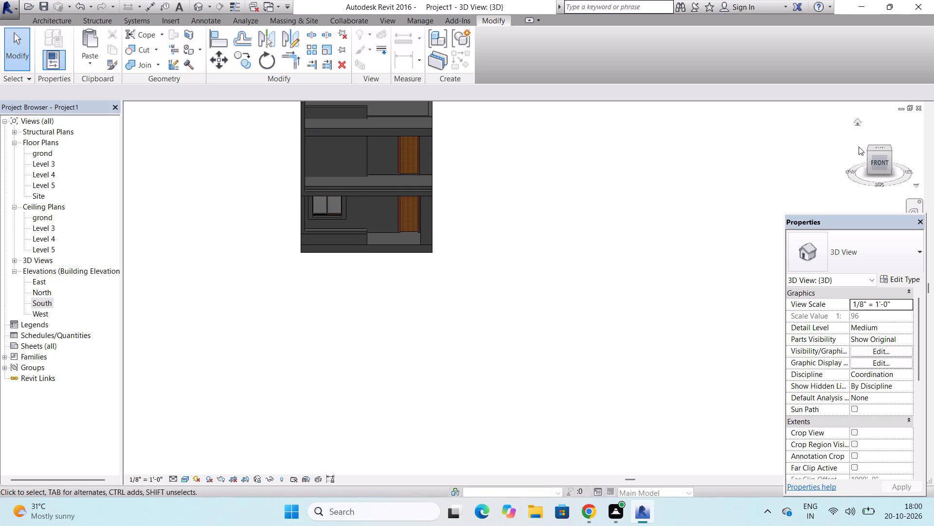
drag(870, 153, 753, 171)
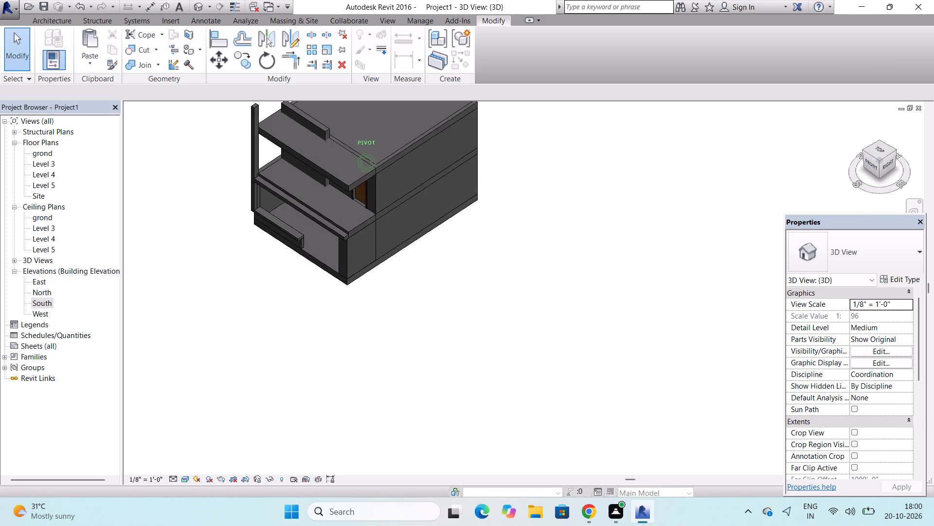
drag(753, 171, 694, 169)
scroll(479, 244, down, 4)
scroll(389, 169, up, 2)
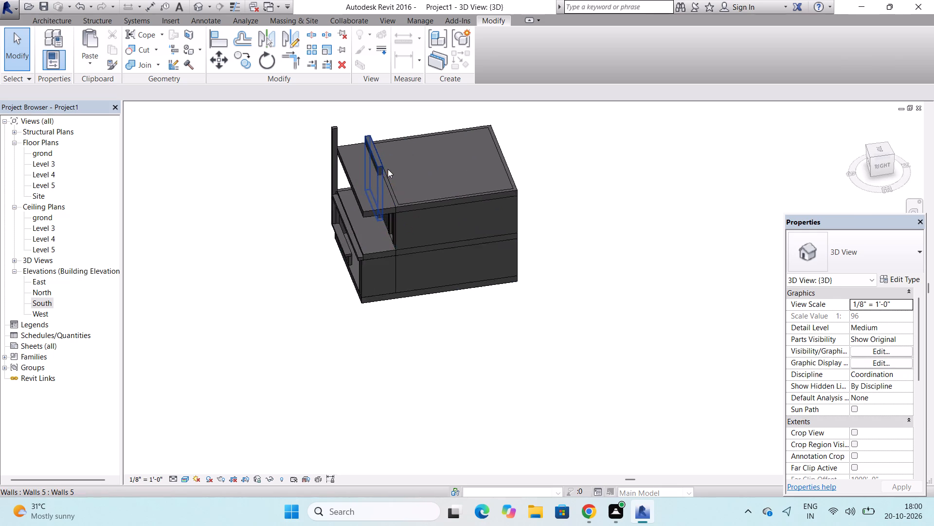
scroll(388, 169, up, 5)
click(377, 167)
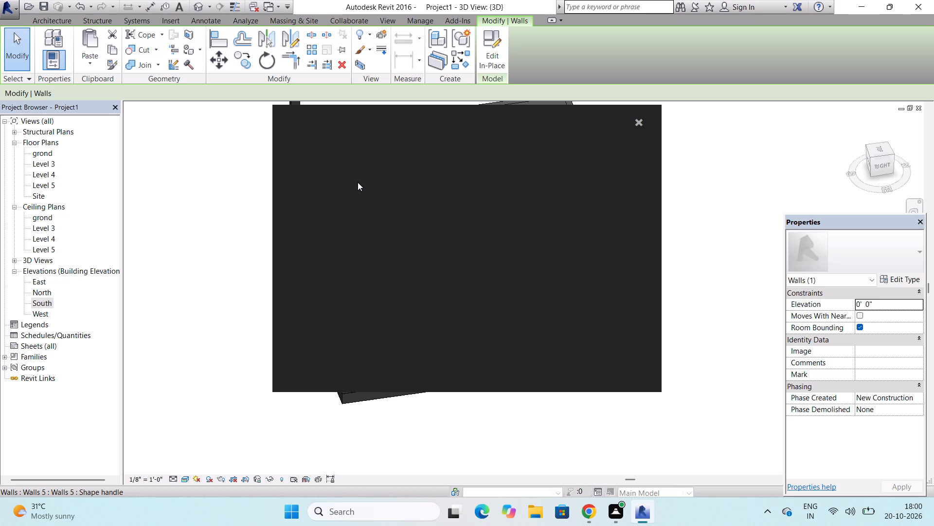
click(639, 122)
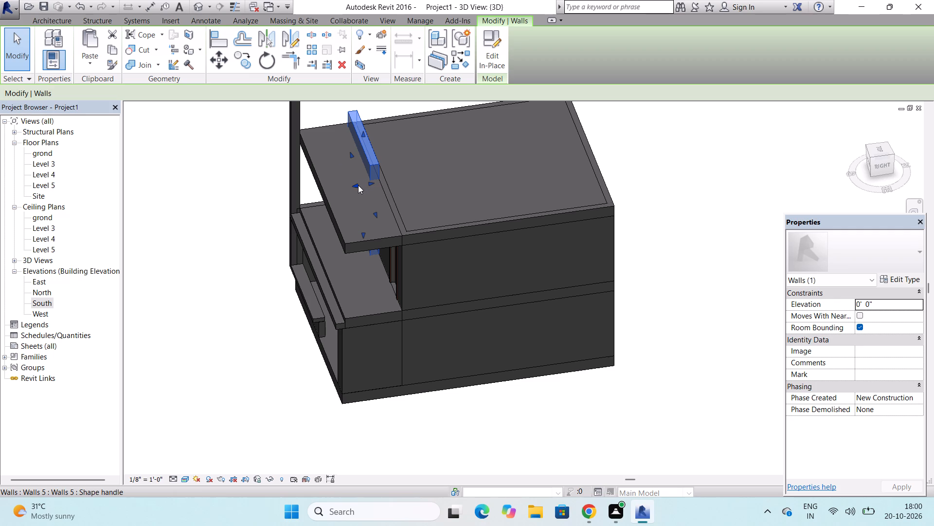
drag(355, 185, 327, 198)
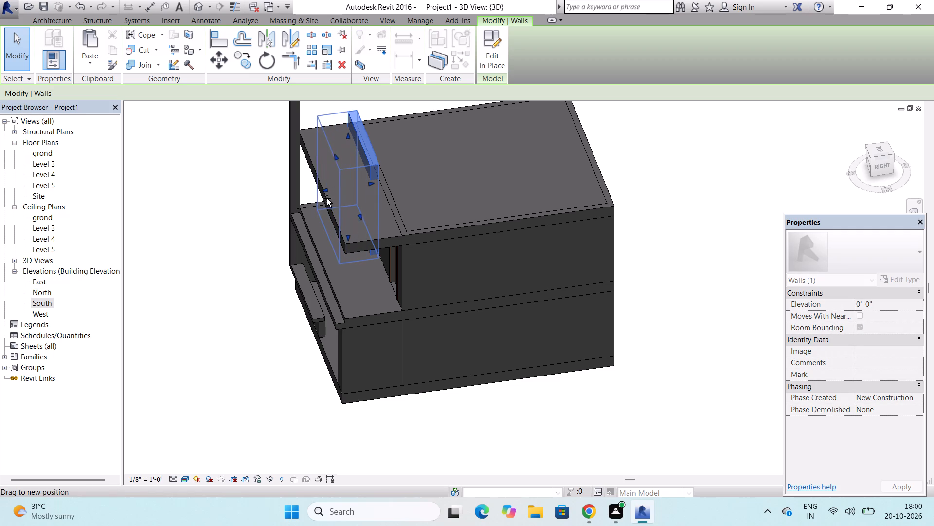
drag(327, 198, 314, 204)
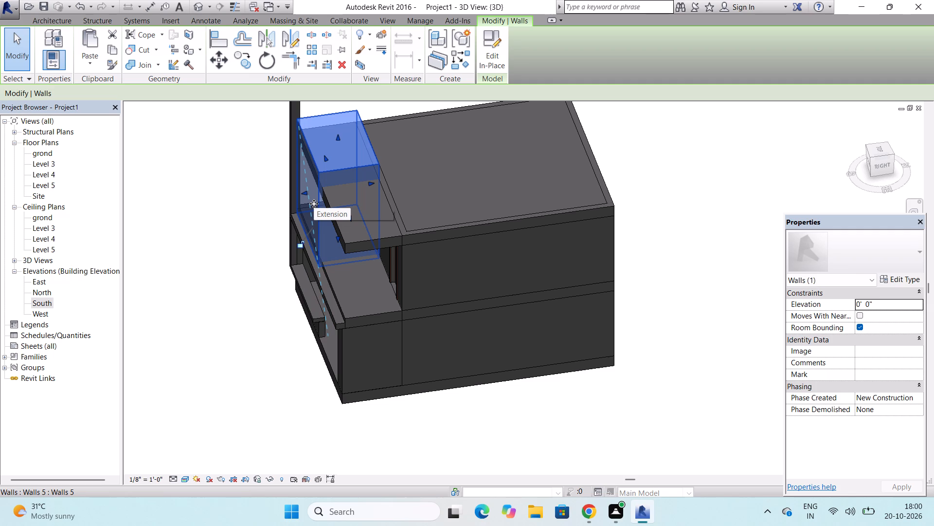
key(Escape)
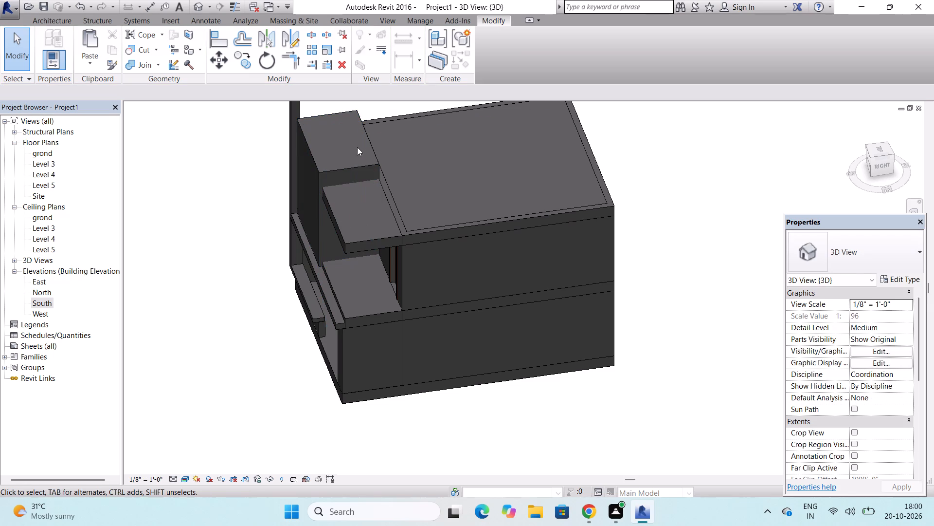
Pull the upper-storey panel's back face toward the L-shaped facade frame to reduce it to a thin panel.
click(364, 140)
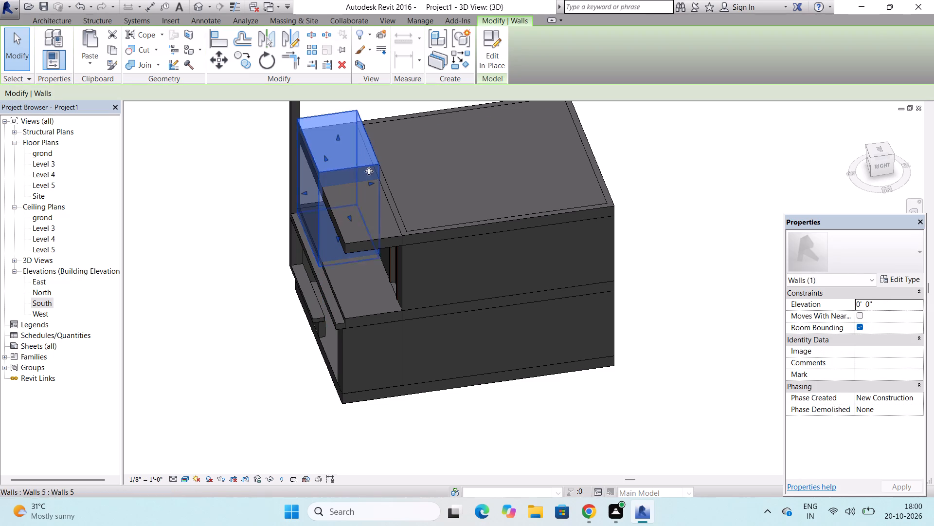
drag(371, 182, 328, 194)
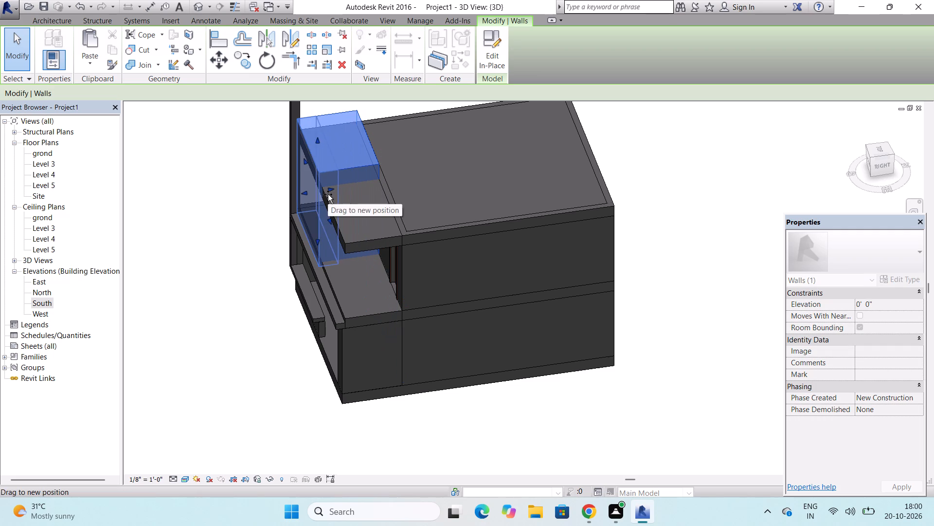
drag(328, 194, 320, 197)
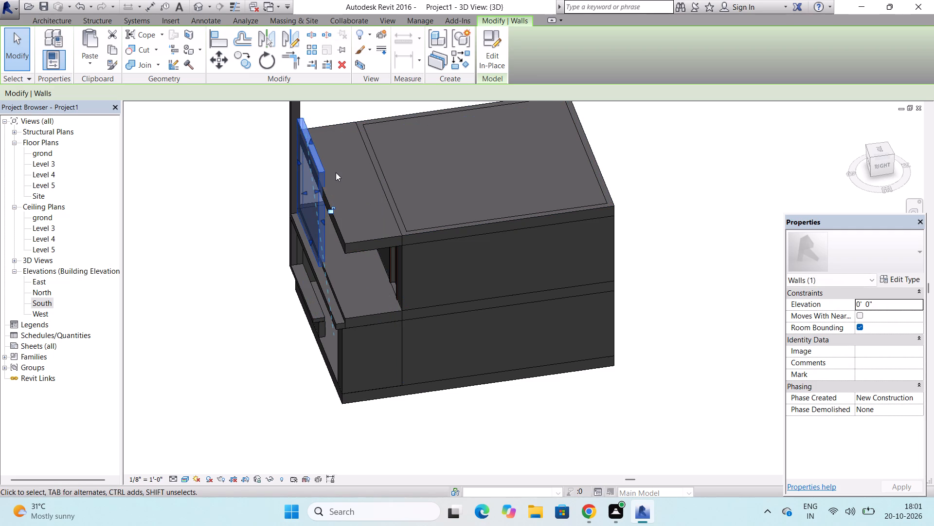
key(Escape)
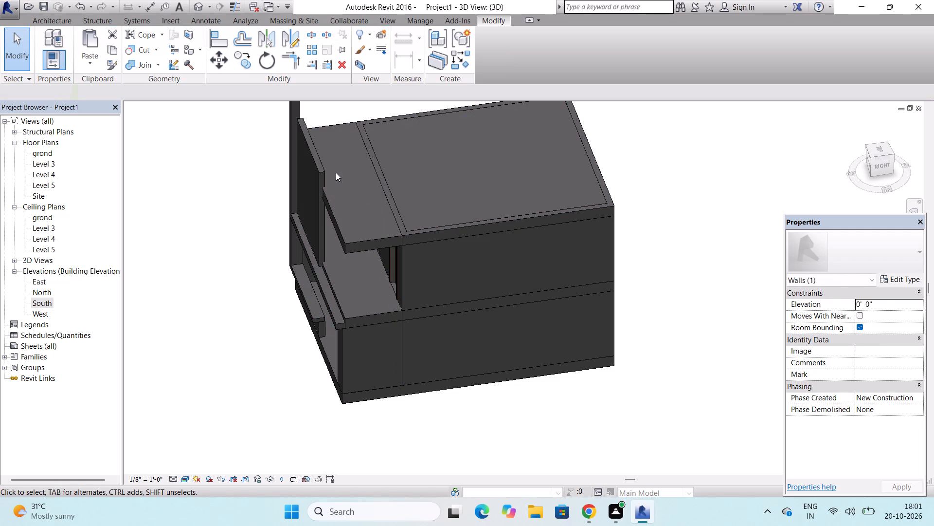
In the Level 3 floor plan, extend the Generic - 9" side wall forward to the facade frame's corner column beside the front panel.
scroll(333, 200, down, 5)
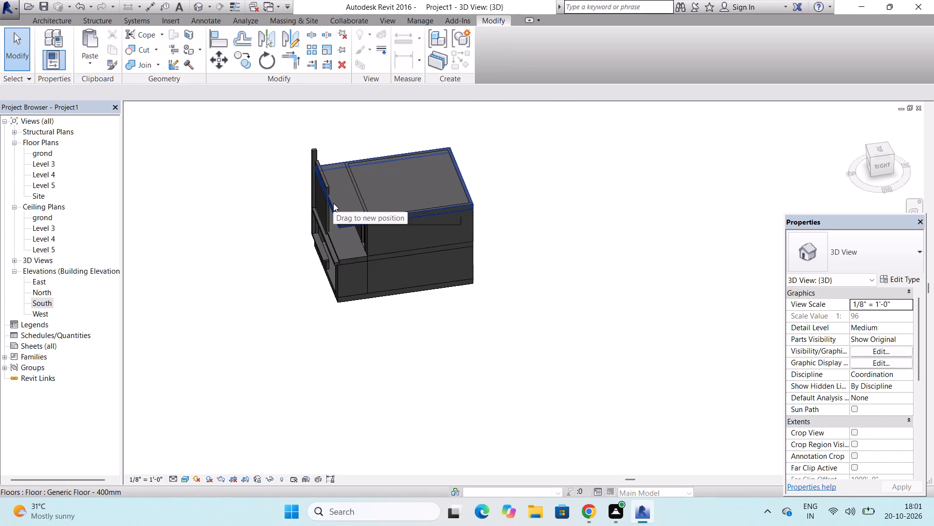
scroll(333, 203, down, 3)
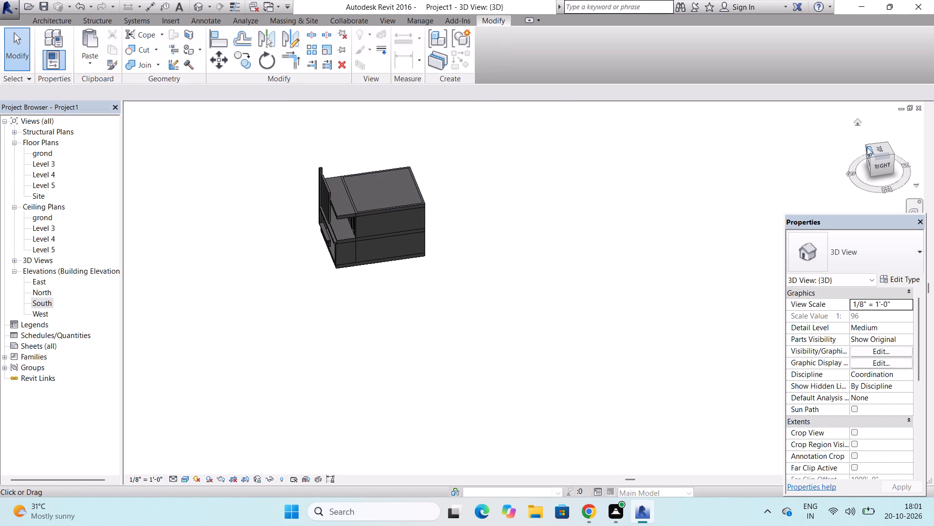
drag(867, 146, 884, 147)
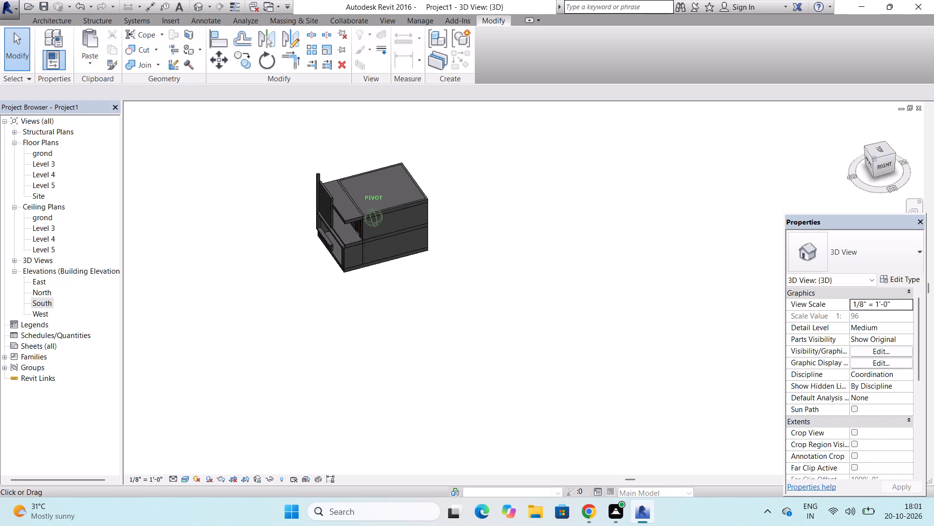
drag(884, 147, 223, 109)
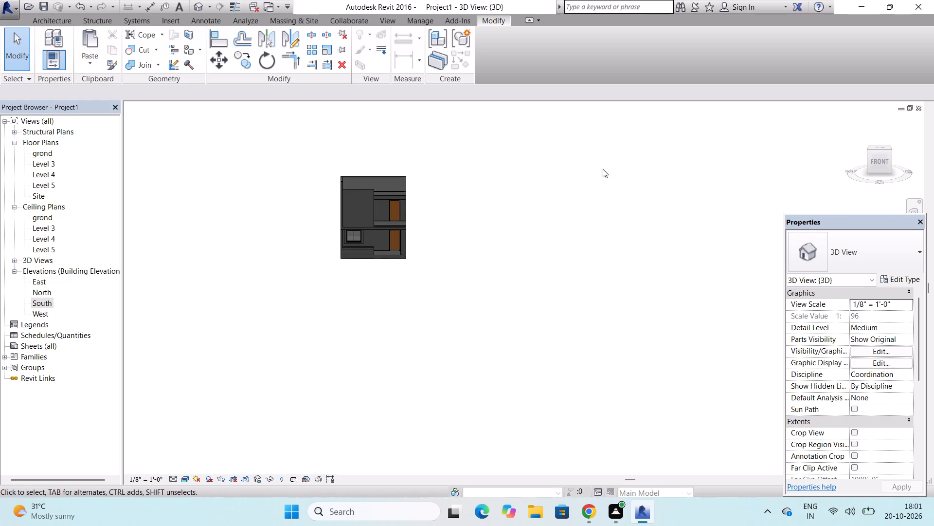
scroll(351, 197, up, 9)
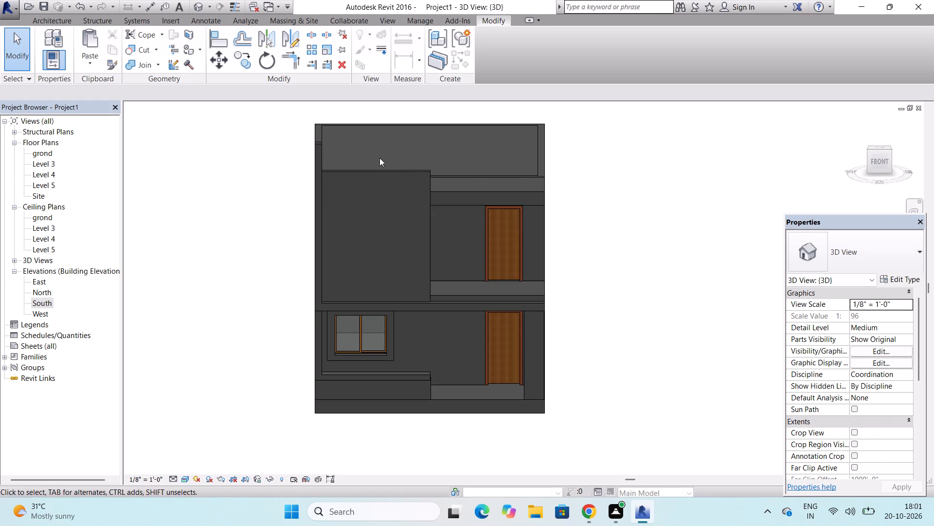
double_click(43, 161)
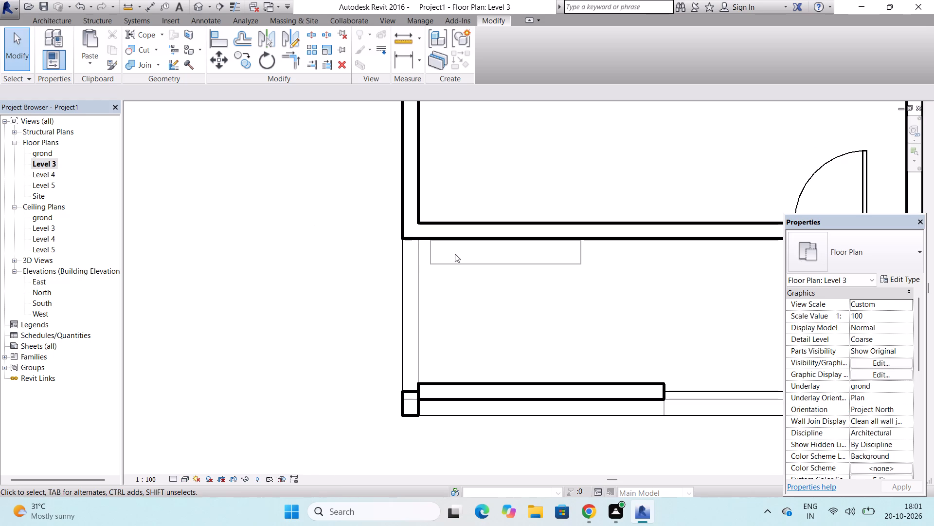
click(414, 210)
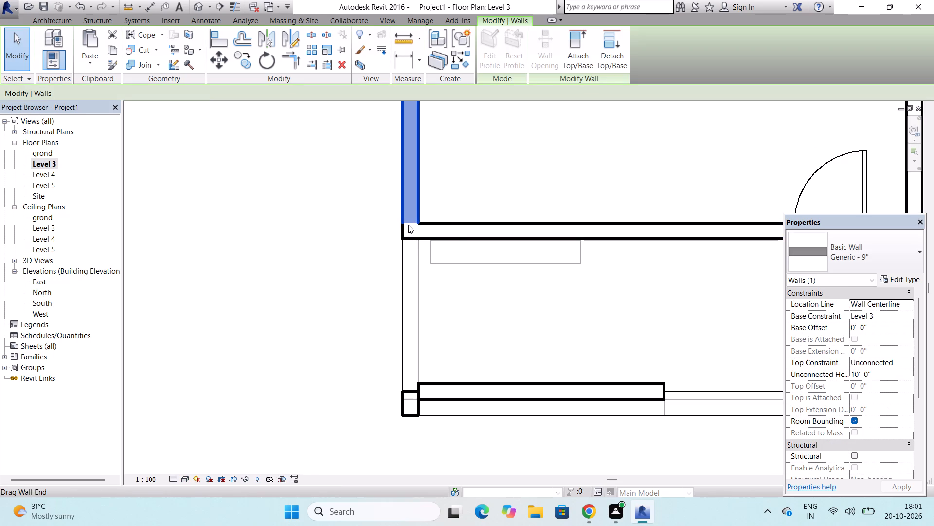
drag(409, 230, 409, 274)
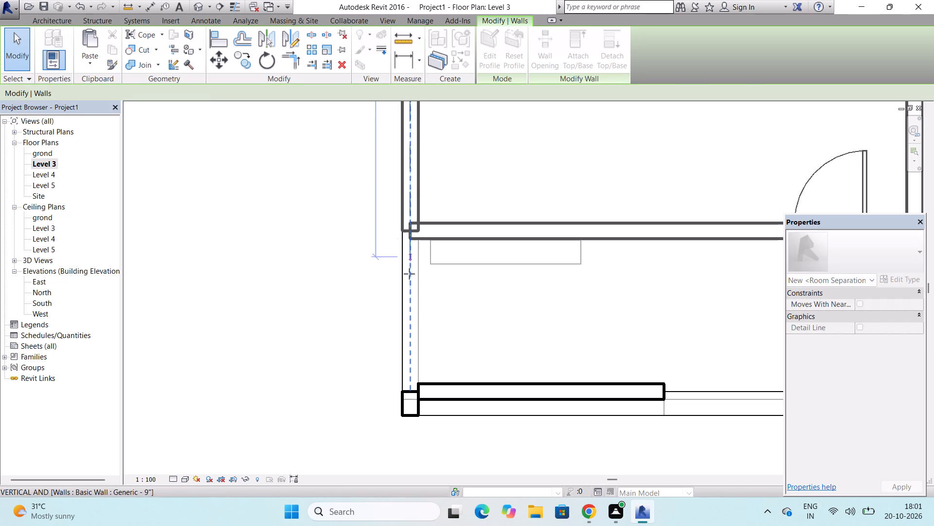
drag(409, 274, 405, 402)
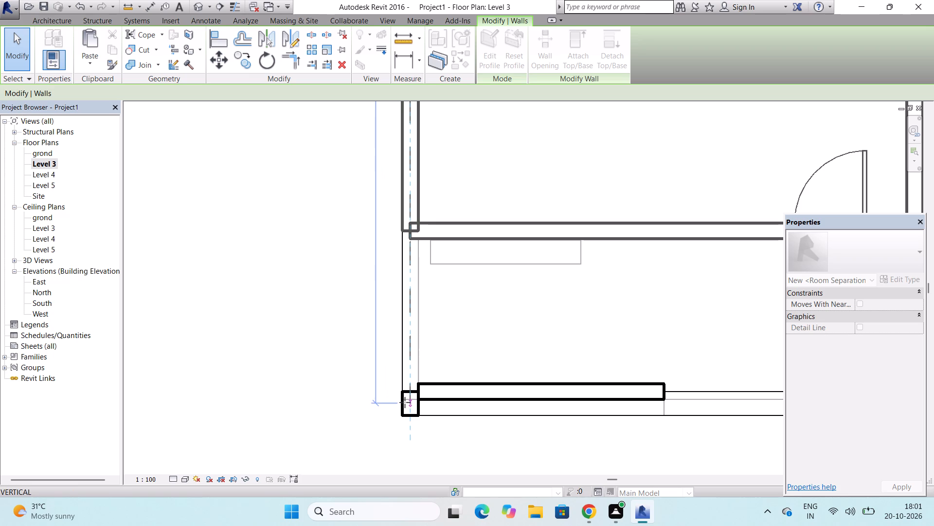
drag(405, 402, 405, 397)
click(405, 397)
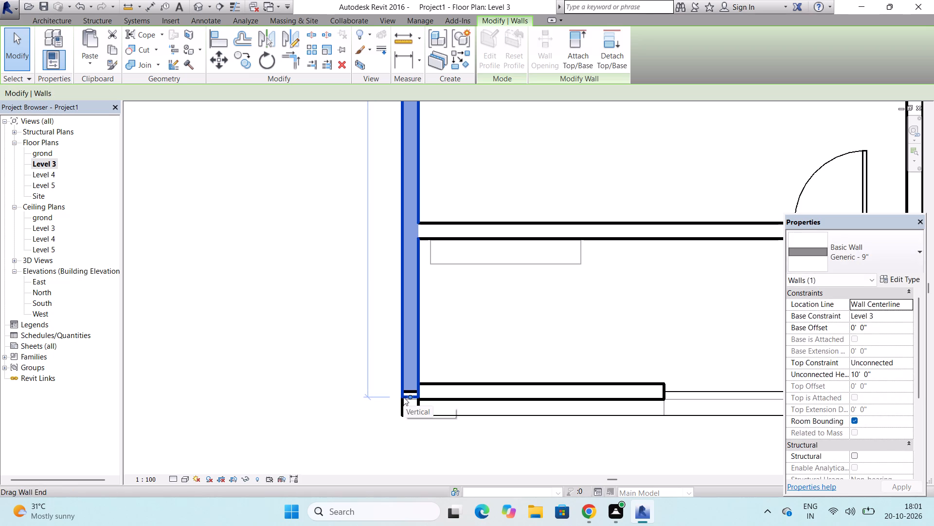
key(Escape)
key(Escape)
Pull the extended Generic - 9" side wall's end back to the inner edge of the facade frame's corner column.
scroll(403, 397, up, 5)
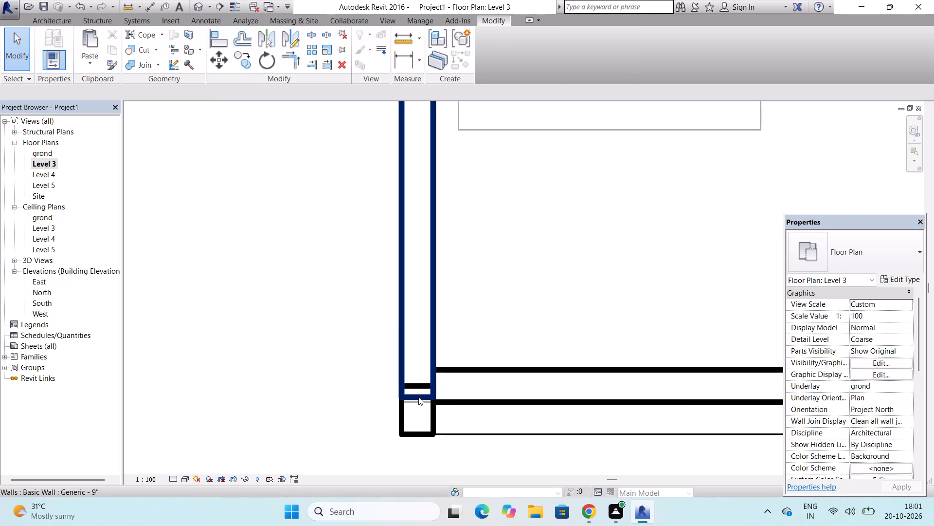
click(418, 397)
drag(416, 395, 416, 390)
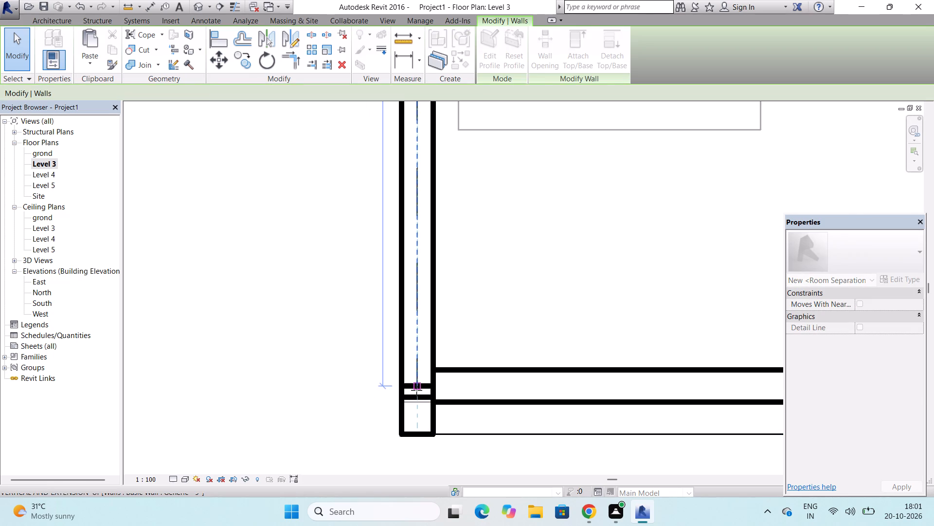
key(Escape)
key(Escape)
key(Escape)
scroll(356, 389, down, 9)
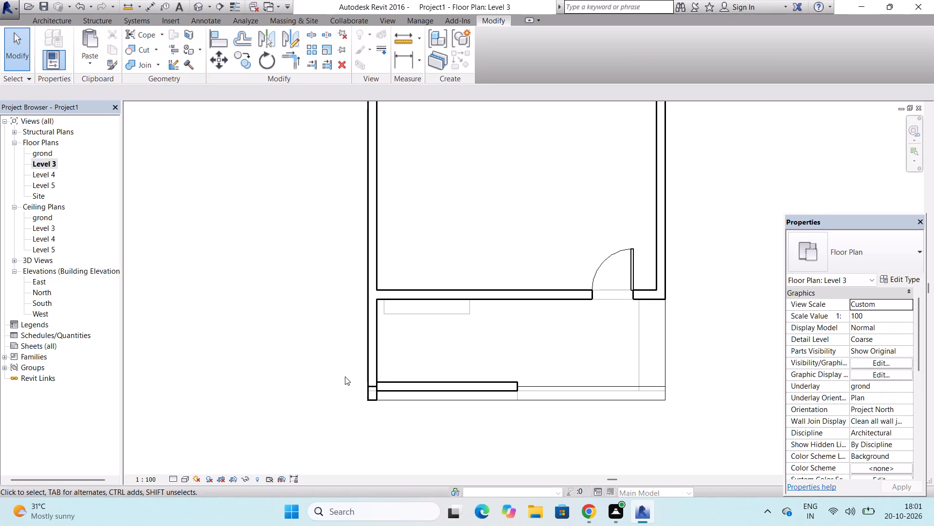
In the 3D view from the building's side, pull the upper-storey panel's back face in flush with the floor slab's front edge.
click(196, 8)
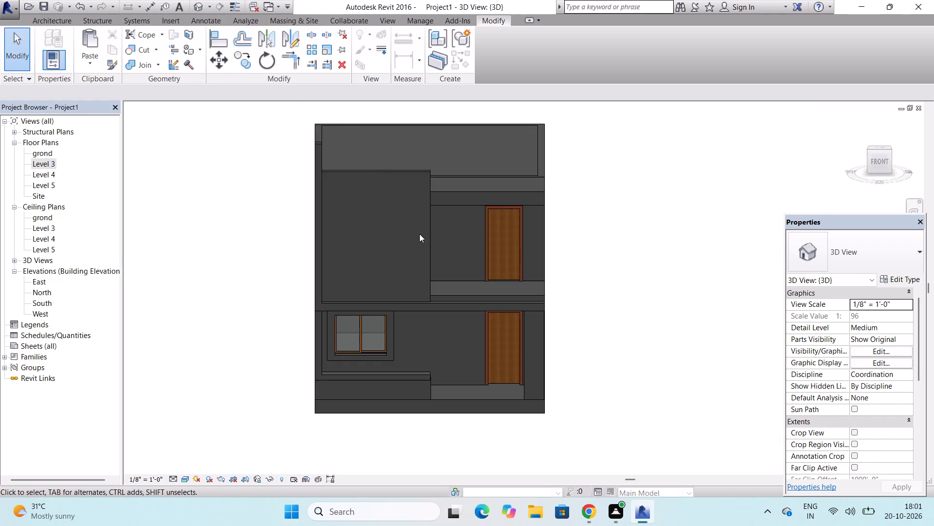
scroll(419, 234, down, 3)
scroll(419, 234, up, 6)
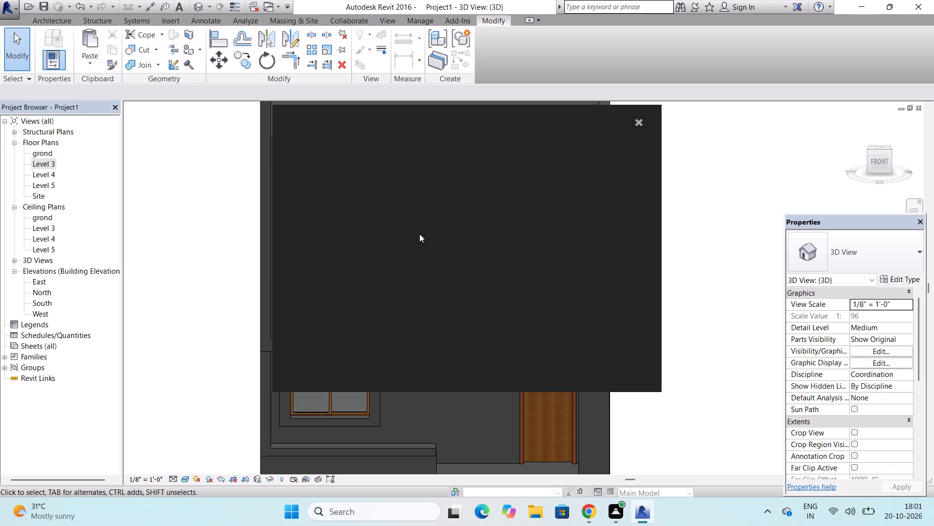
click(638, 124)
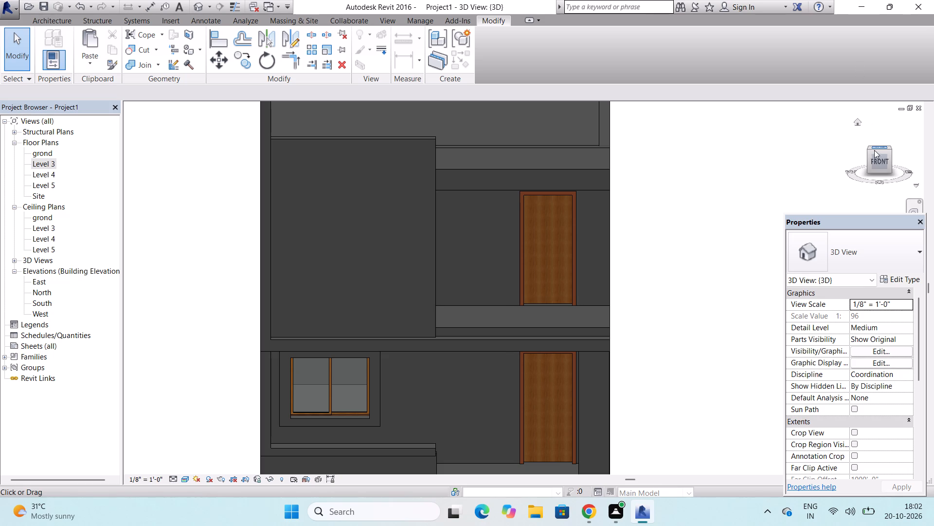
drag(869, 152, 743, 162)
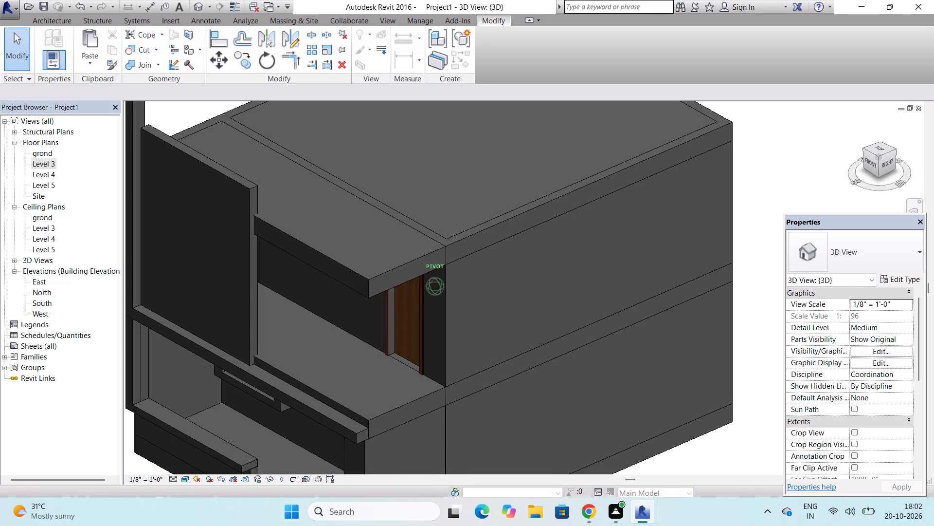
drag(743, 162, 671, 157)
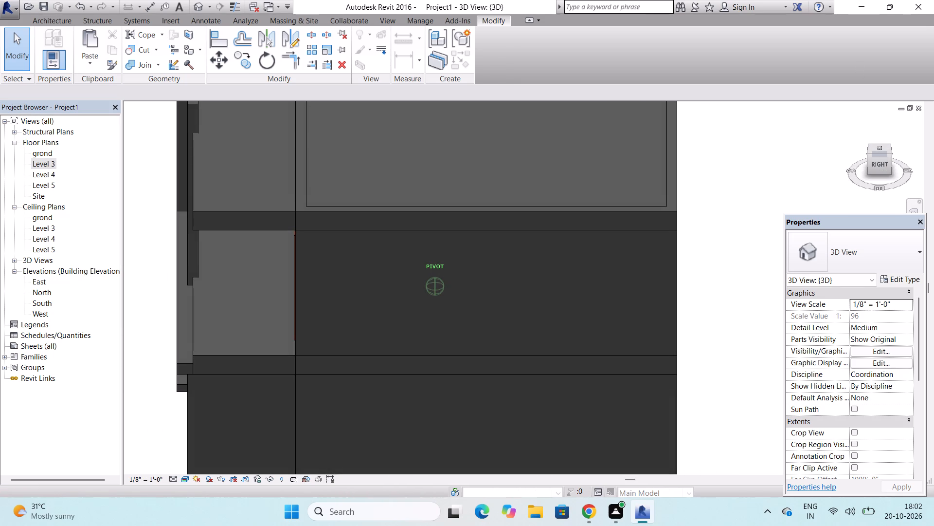
drag(671, 157, 679, 181)
scroll(794, 255, down, 4)
scroll(299, 250, down, 3)
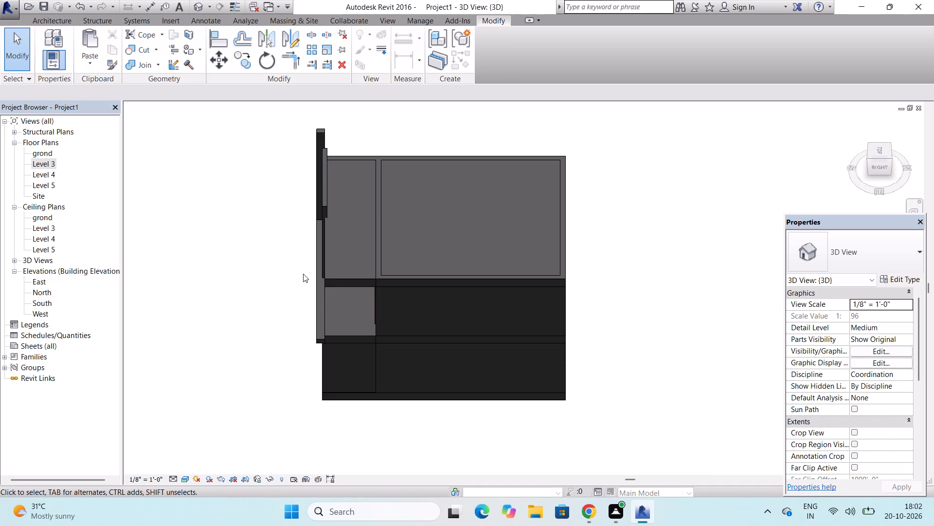
double_click(323, 208)
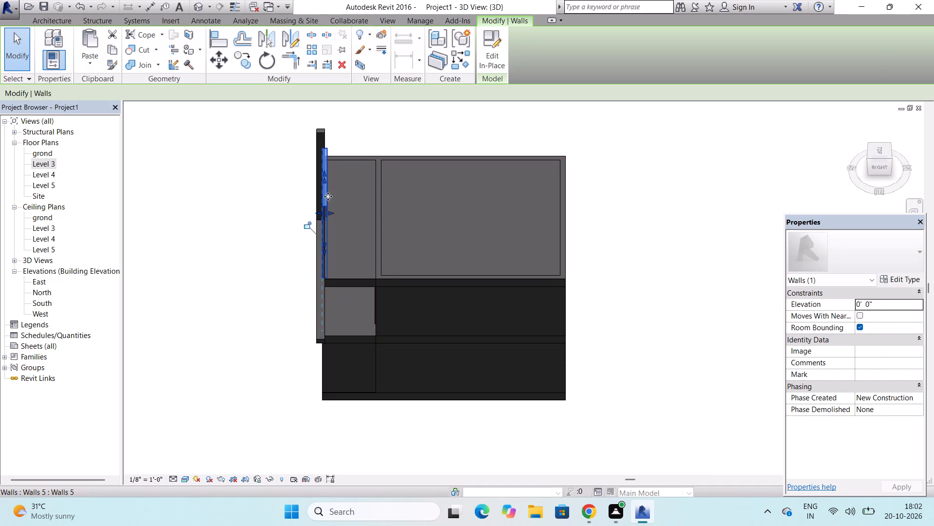
scroll(326, 194, up, 9)
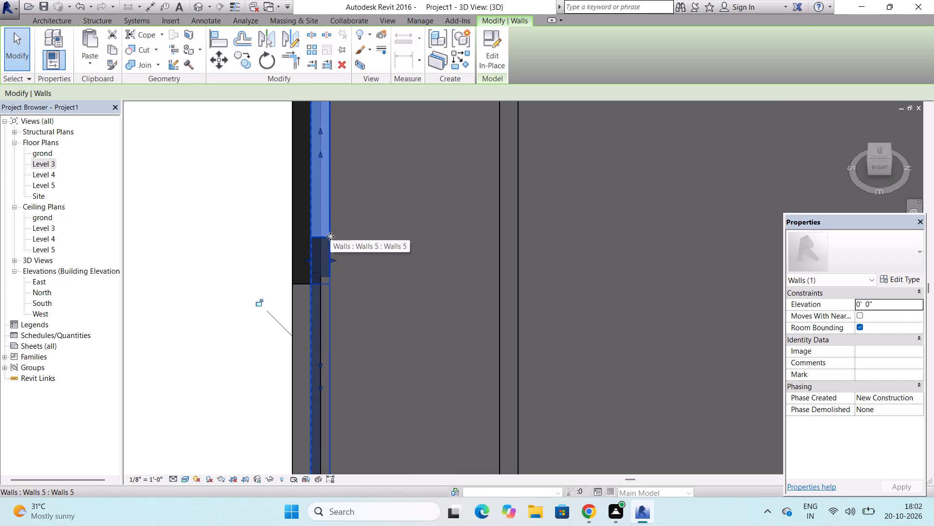
scroll(333, 263, up, 10)
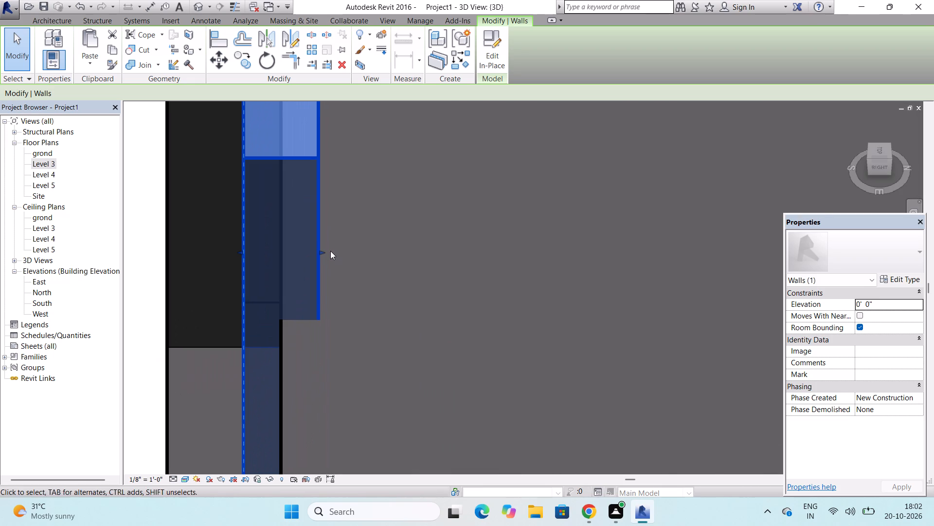
drag(322, 251, 305, 254)
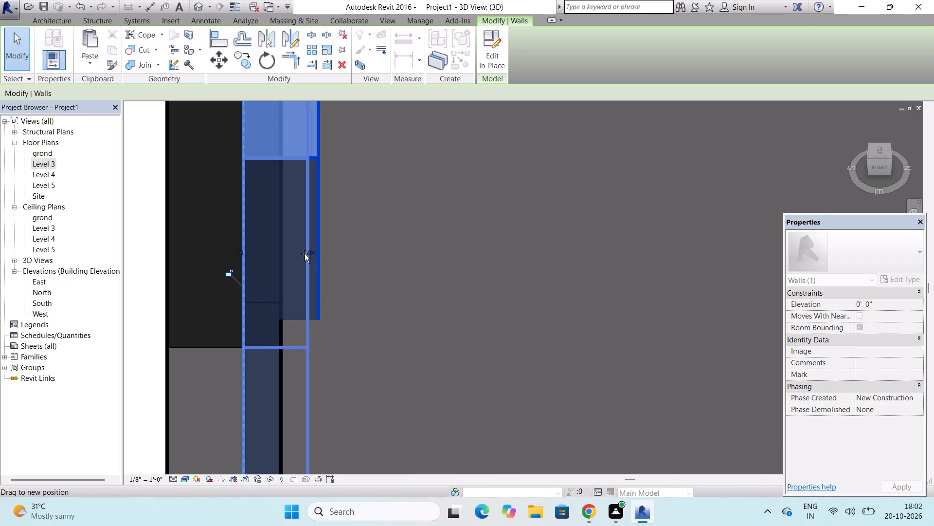
drag(305, 254, 281, 261)
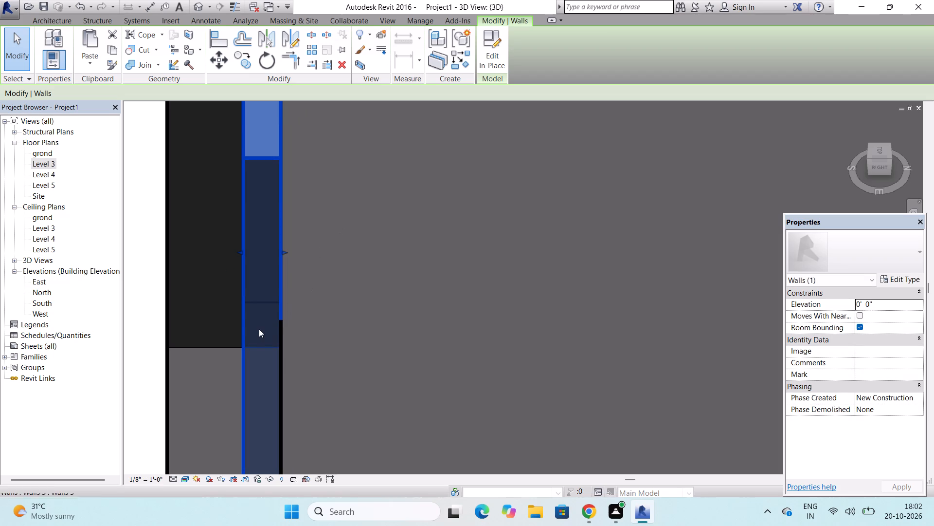
scroll(255, 331, up, 13)
scroll(317, 288, down, 13)
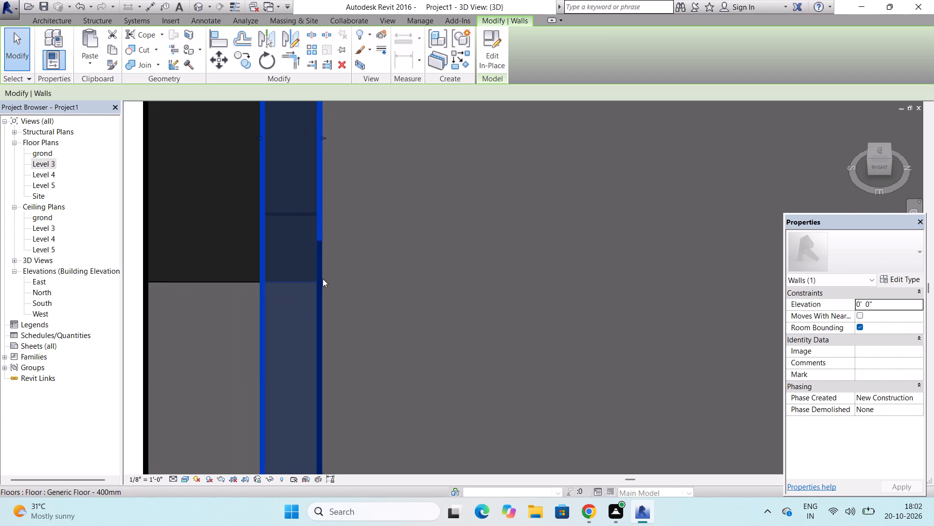
scroll(323, 279, down, 3)
key(Escape)
scroll(410, 239, down, 12)
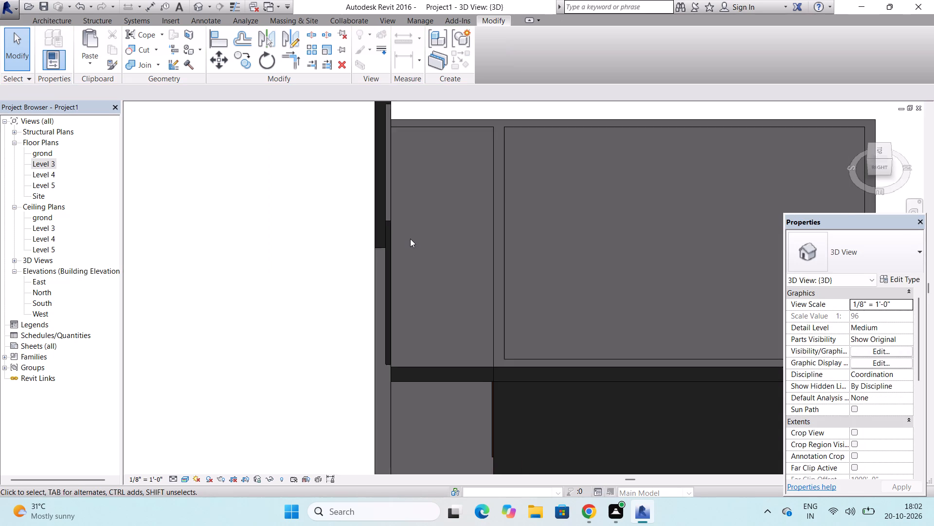
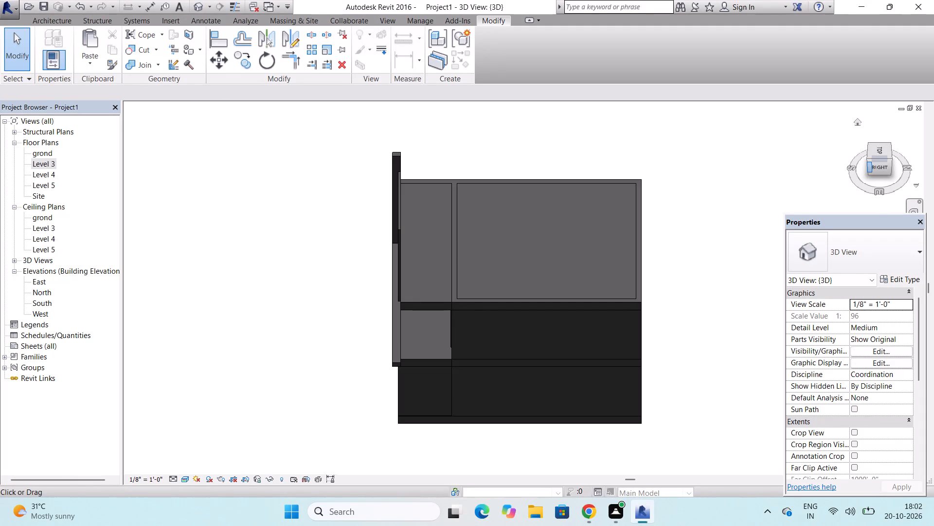
Facing the building's front in the 3D view, start a new in-place model in the Walls category.
drag(868, 157, 904, 117)
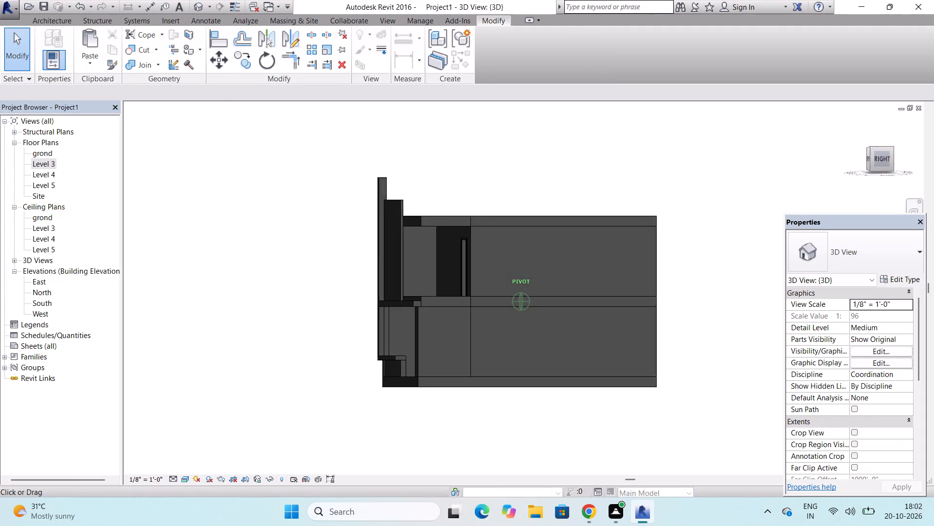
drag(904, 117, 290, 130)
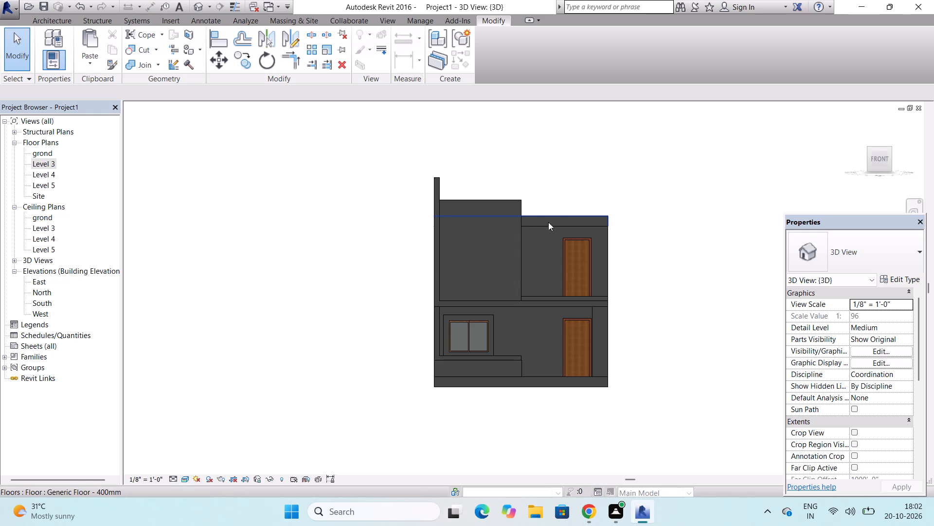
scroll(502, 224, up, 2)
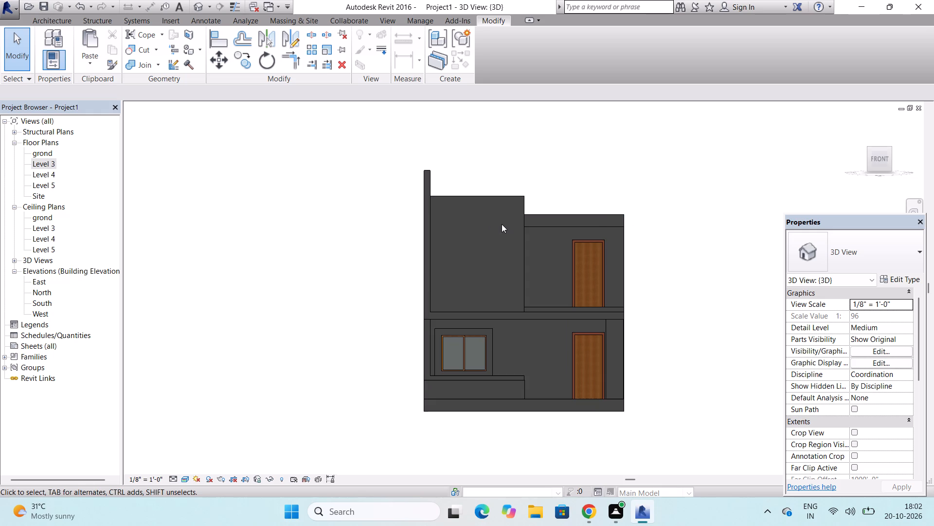
scroll(502, 224, up, 1)
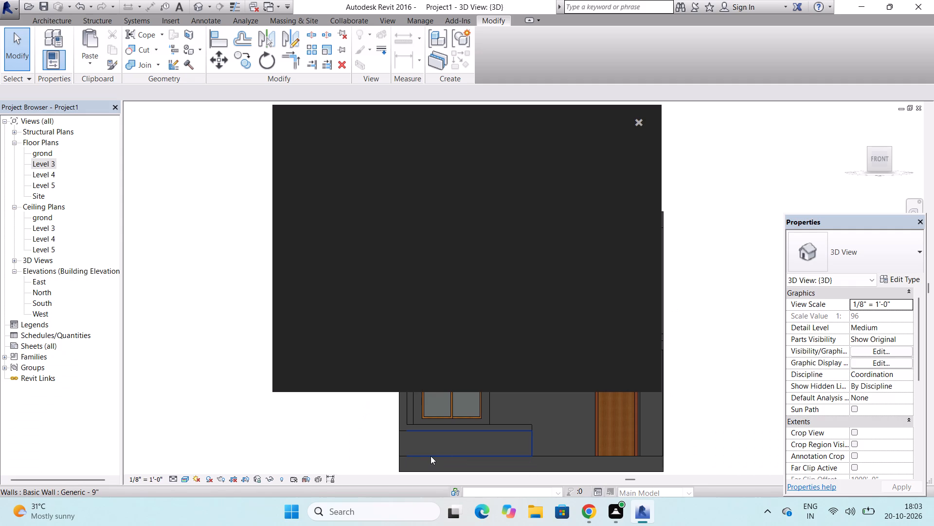
click(640, 122)
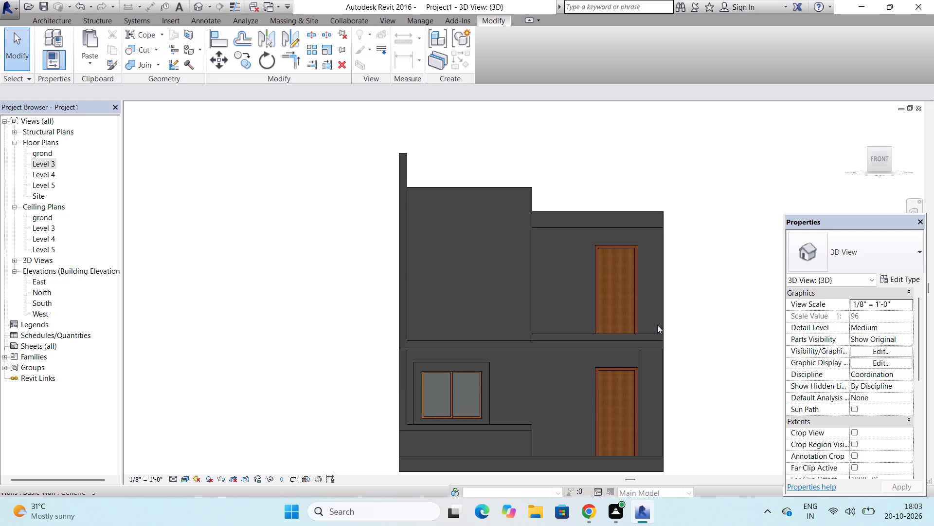
click(57, 19)
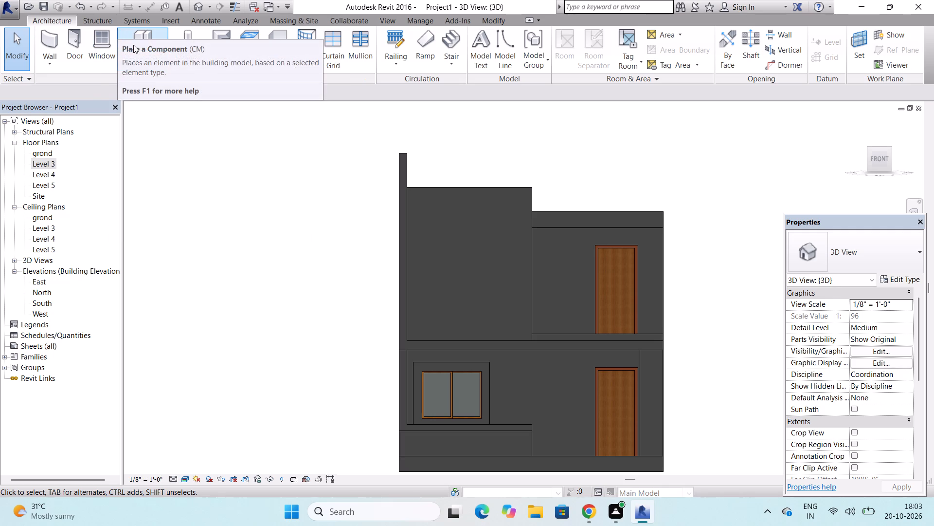
click(137, 32)
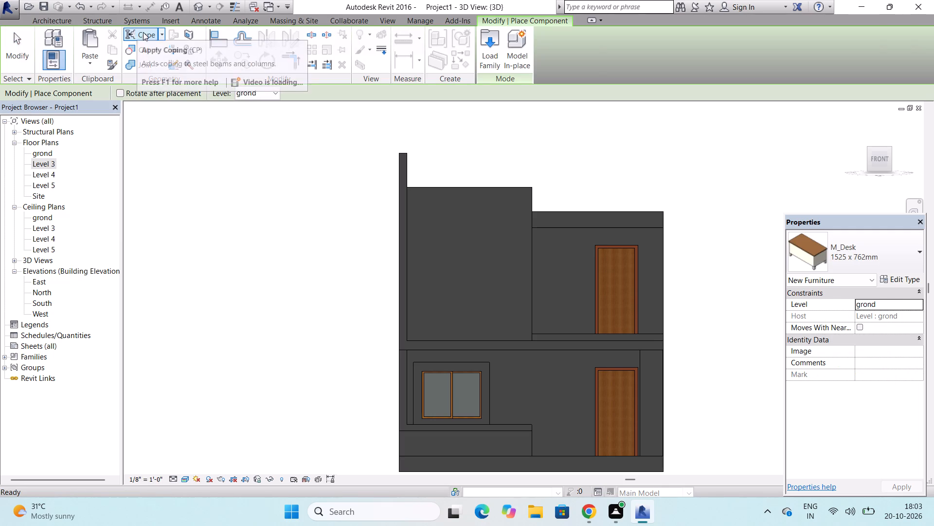
click(42, 22)
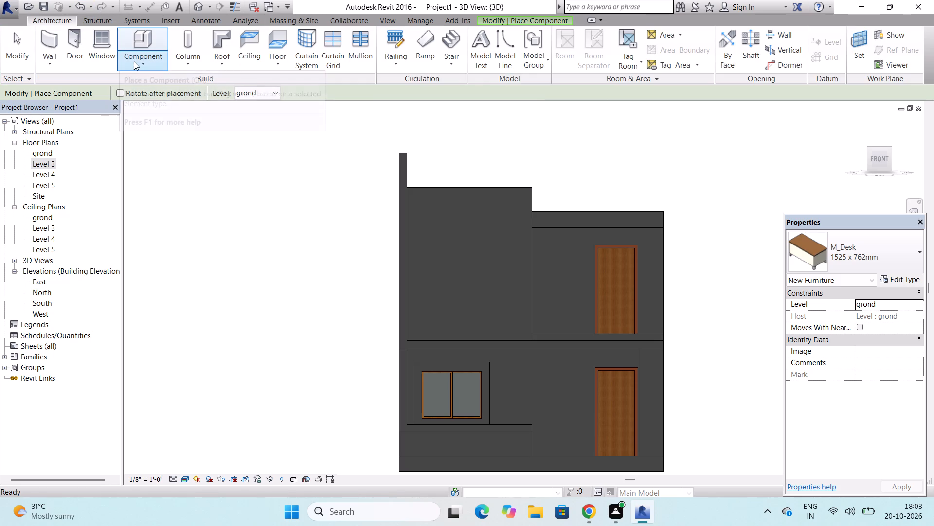
click(134, 61)
click(151, 103)
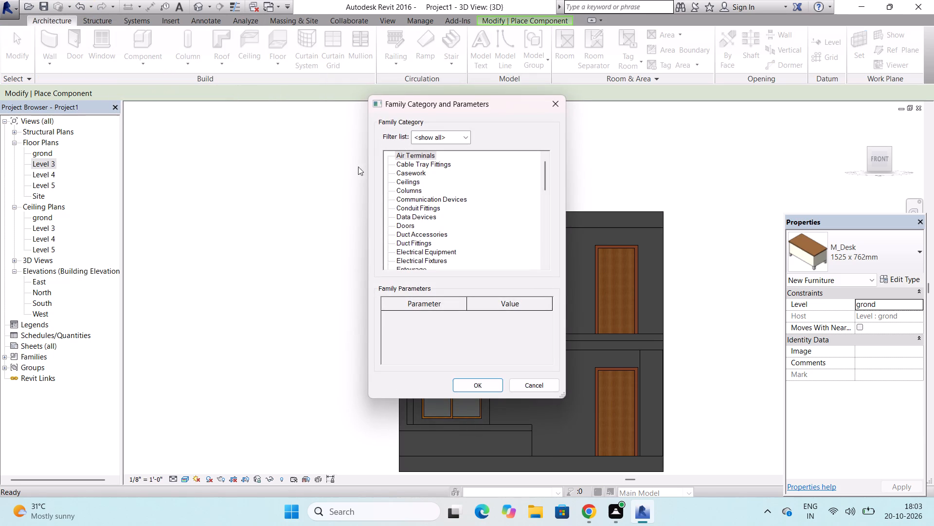
scroll(404, 175, down, 20)
scroll(404, 175, down, 8)
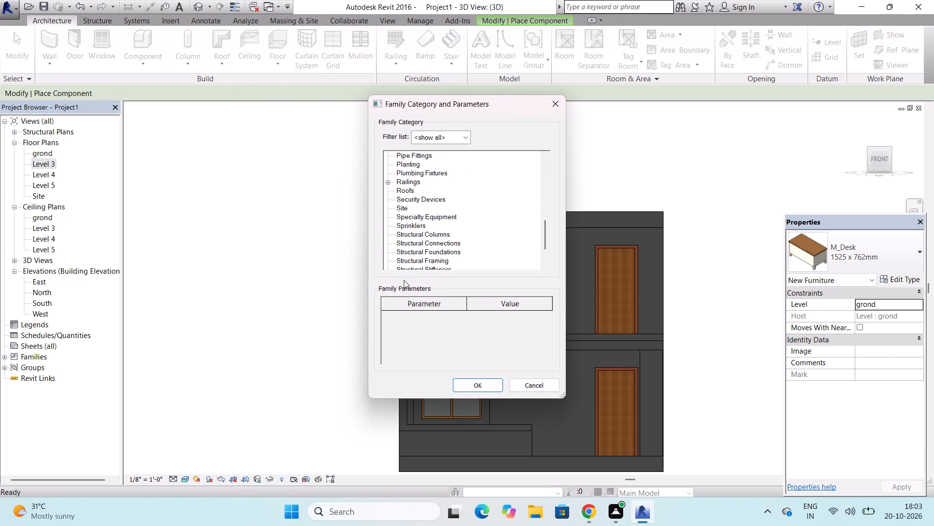
scroll(404, 280, down, 8)
scroll(431, 225, down, 10)
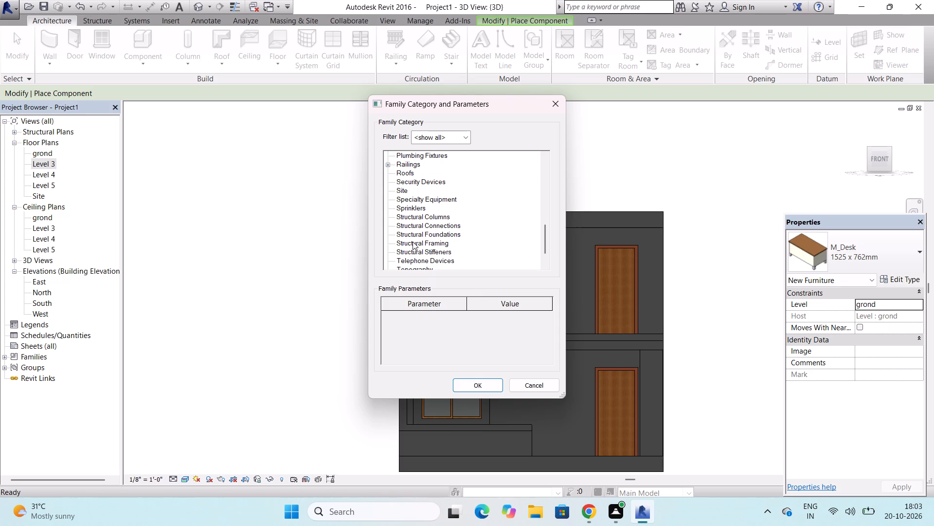
click(408, 252)
click(476, 386)
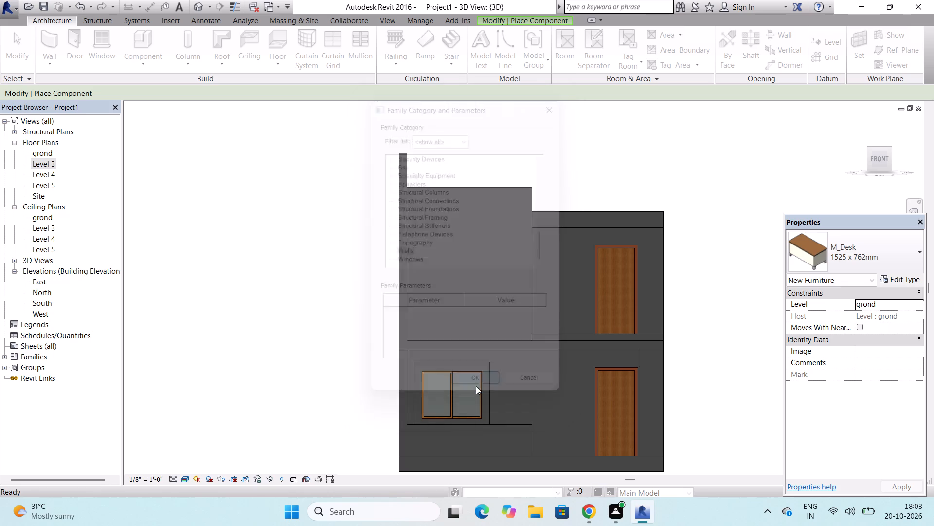
click(462, 277)
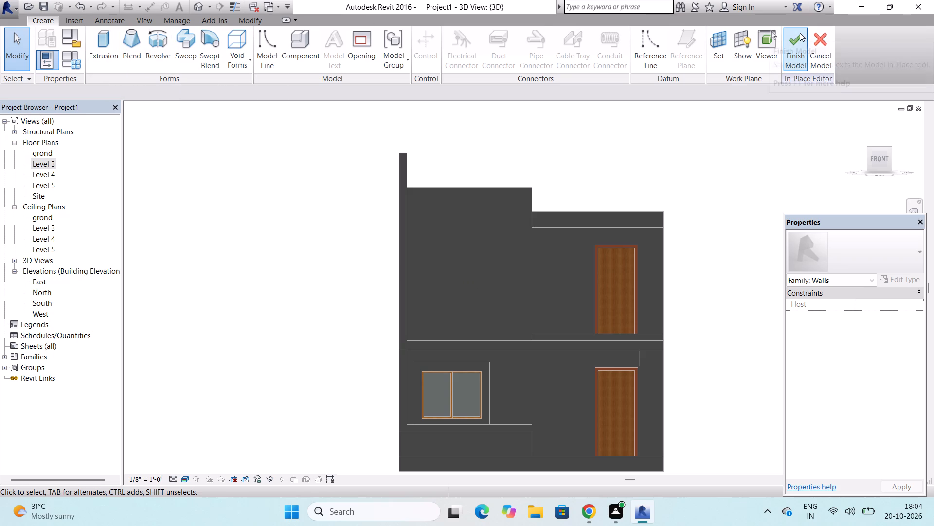
Set the work plane by picking the front face of the upper-storey panel.
click(719, 50)
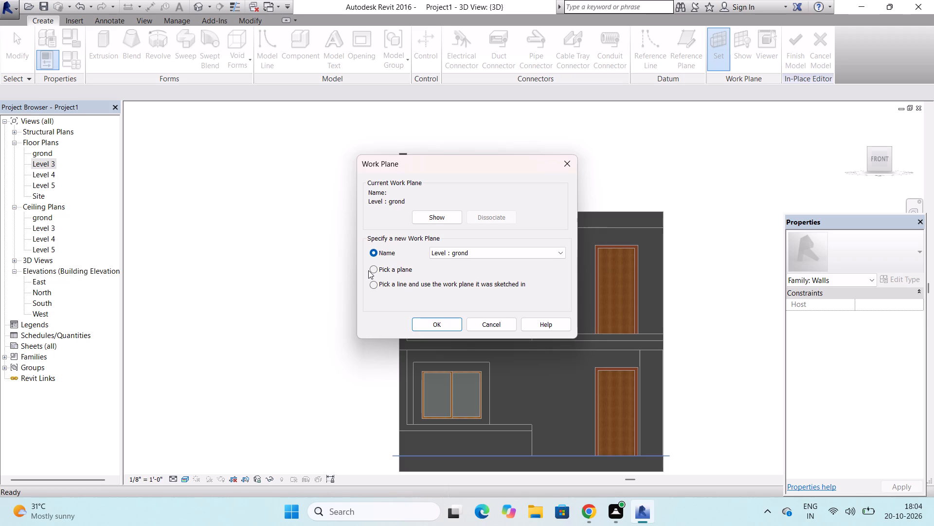
click(372, 270)
click(441, 321)
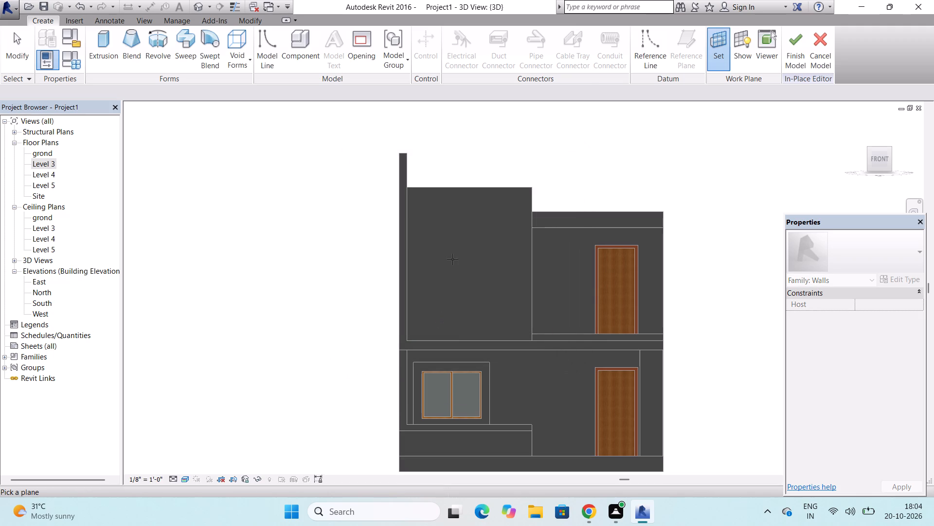
click(527, 221)
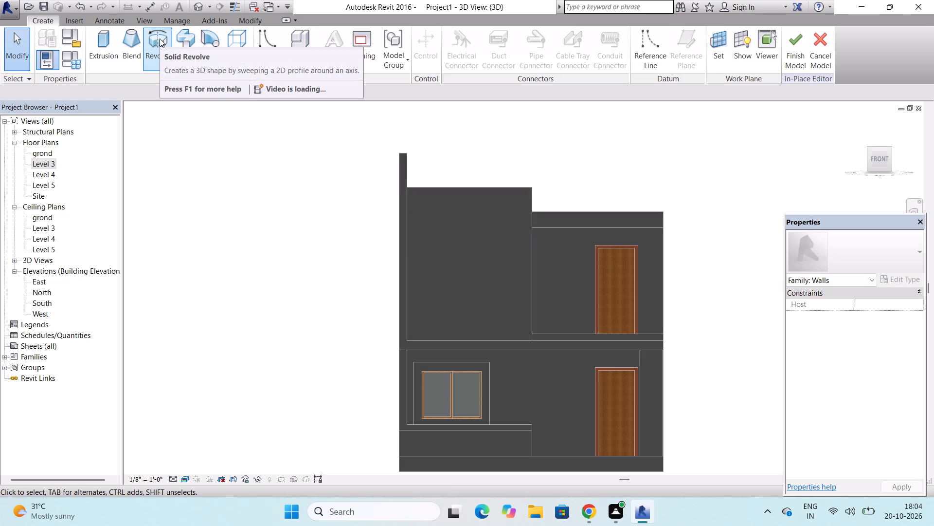
Start an extrusion and sketch an outer rectangle about 10'-6 3/4" high from the facade frame beam's far end to the corner column at the roof slab's top.
click(101, 35)
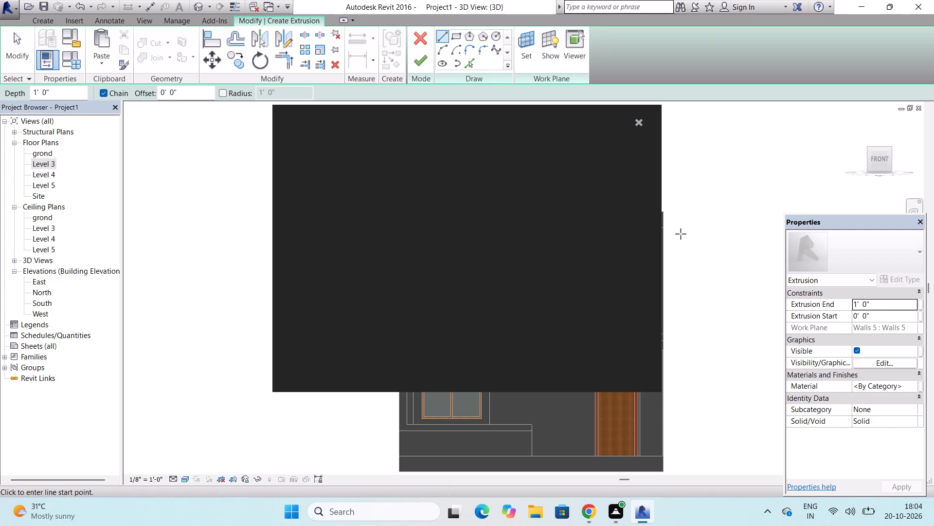
click(639, 118)
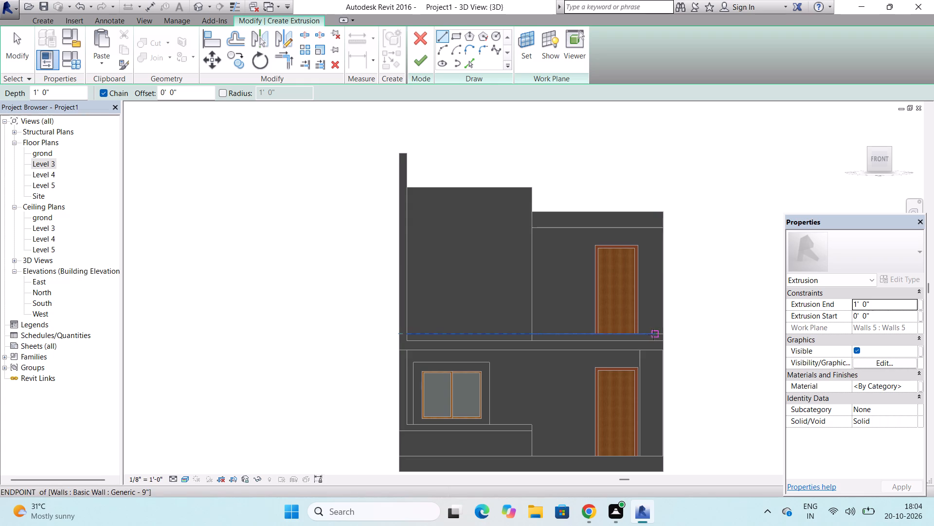
scroll(660, 336, up, 7)
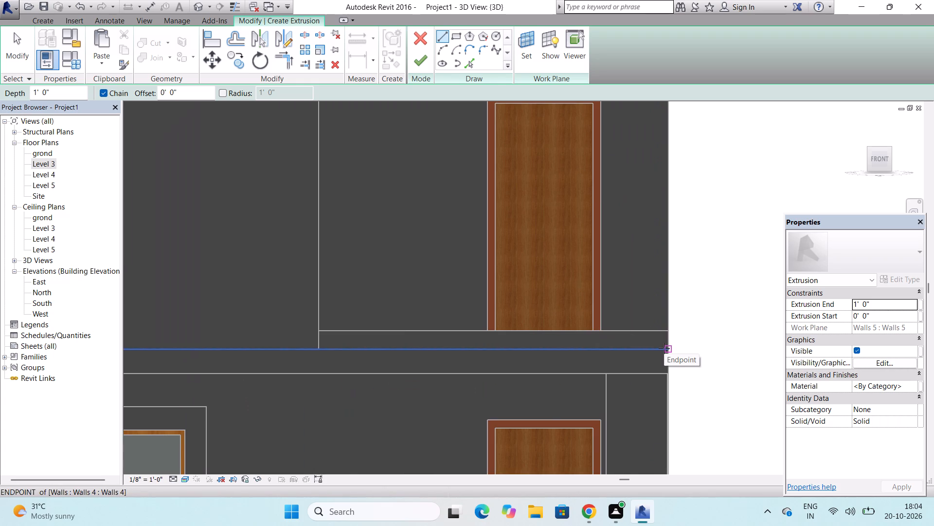
click(664, 348)
scroll(664, 348, down, 8)
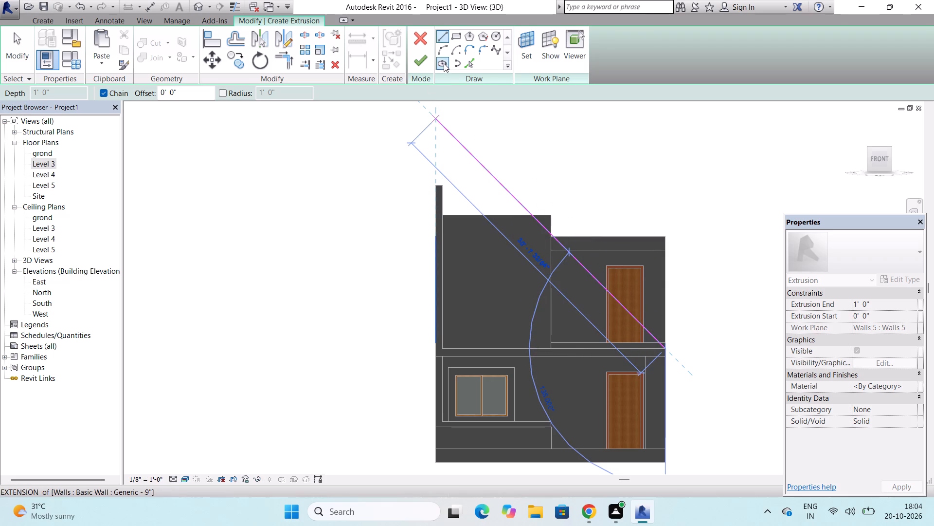
click(457, 39)
scroll(651, 343, up, 6)
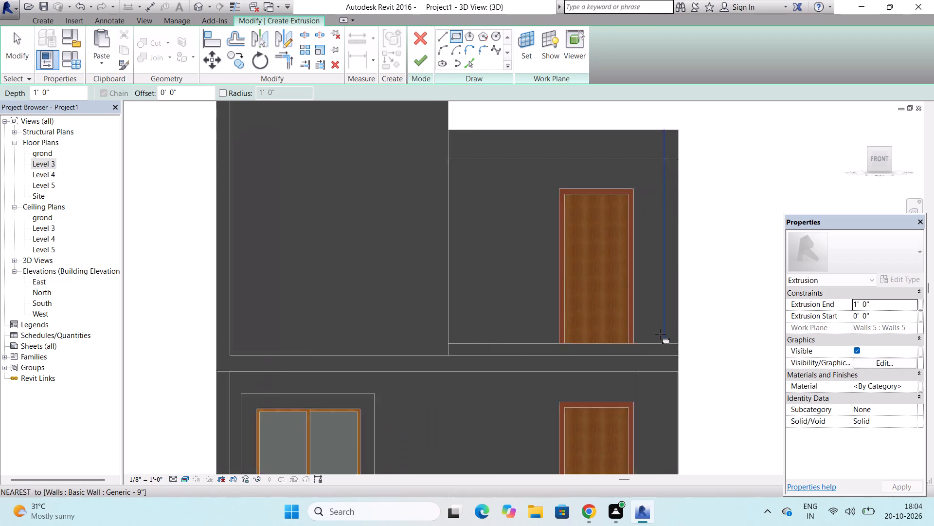
scroll(660, 334, up, 3)
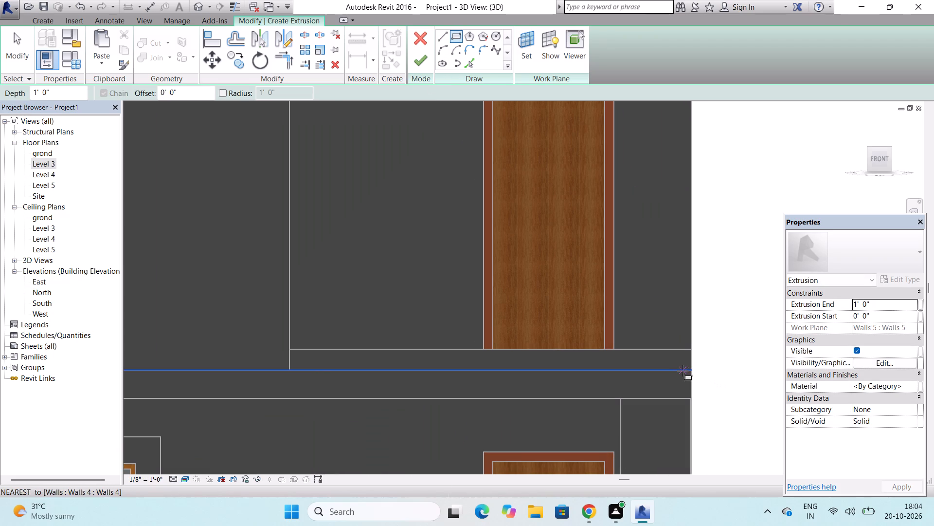
click(690, 371)
scroll(690, 371, down, 7)
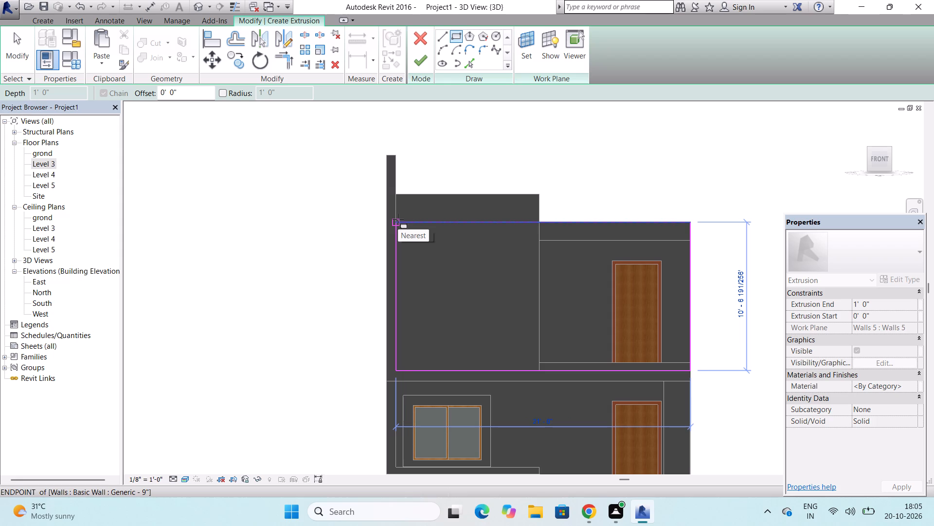
click(398, 219)
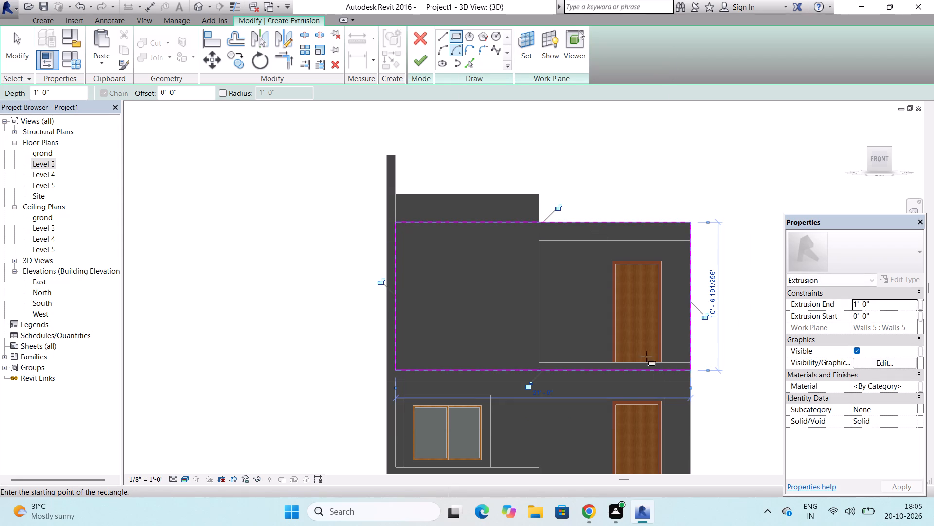
Sketch an inner rectangle from the side wall's inner base corner up to the roof slab's underside, stopping short of the facade frame's corner column.
scroll(689, 368, up, 9)
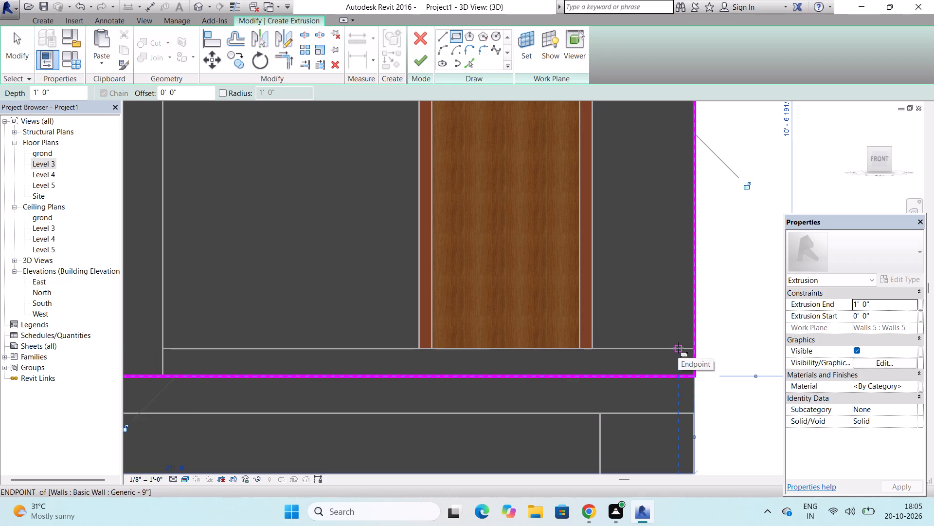
click(678, 348)
scroll(678, 348, down, 10)
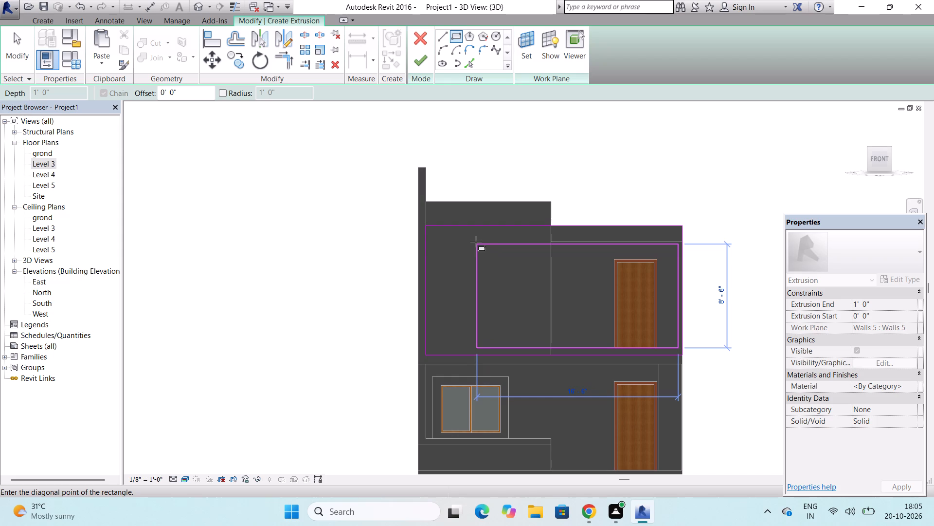
scroll(476, 242, up, 5)
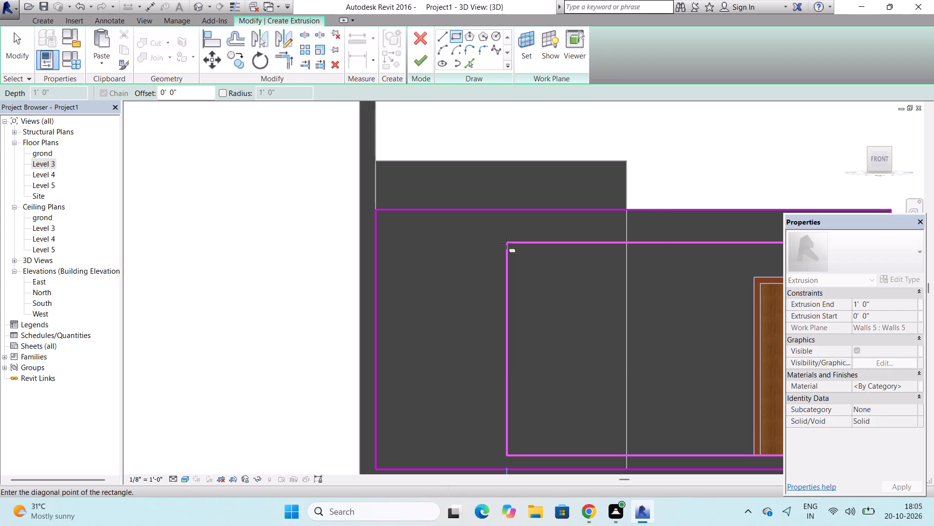
click(506, 244)
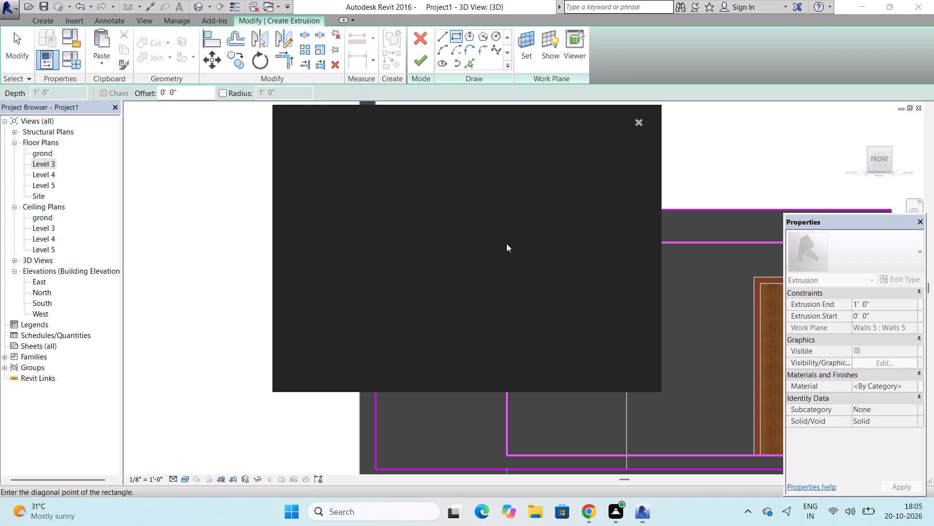
click(642, 124)
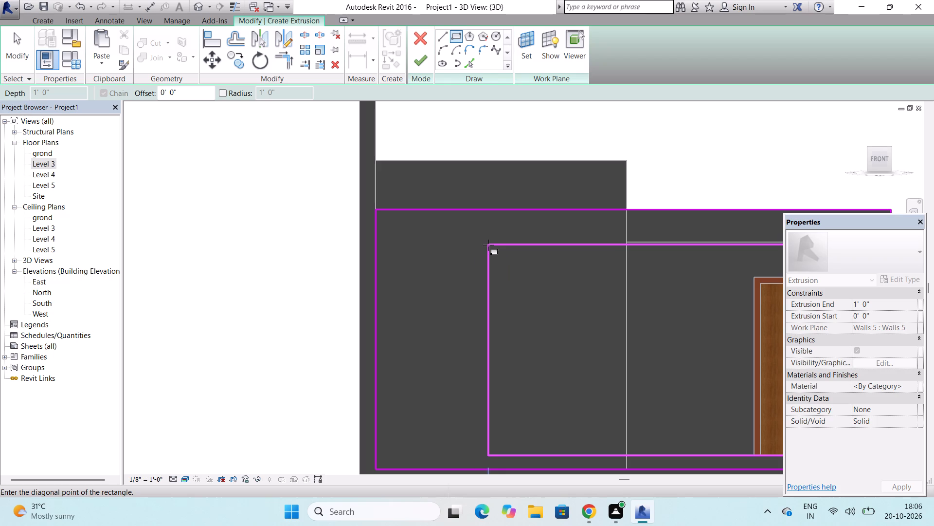
click(488, 244)
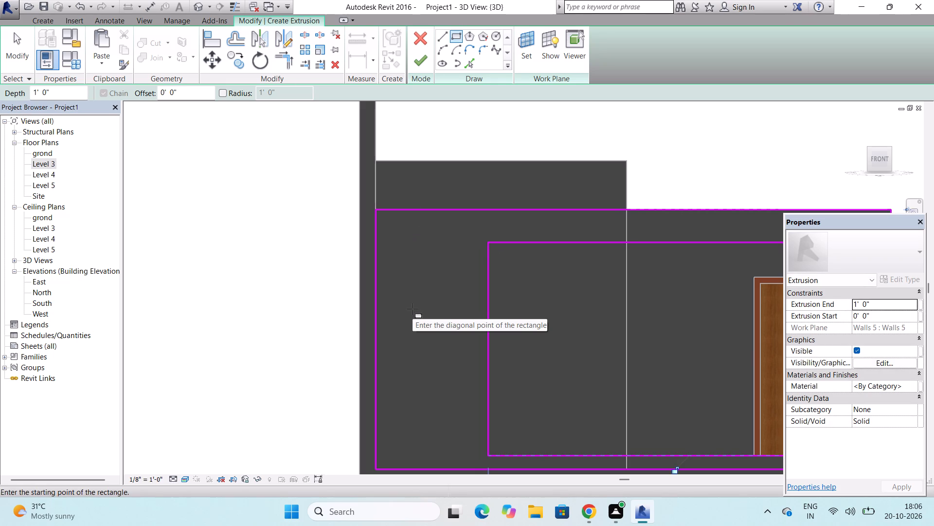
Draw a start-end-radius arc of about 4'-3" radius across the inner rectangle's upper column-side corner, starting 2'-1" below it and bulging outward.
scroll(413, 309, up, 2)
scroll(413, 309, down, 2)
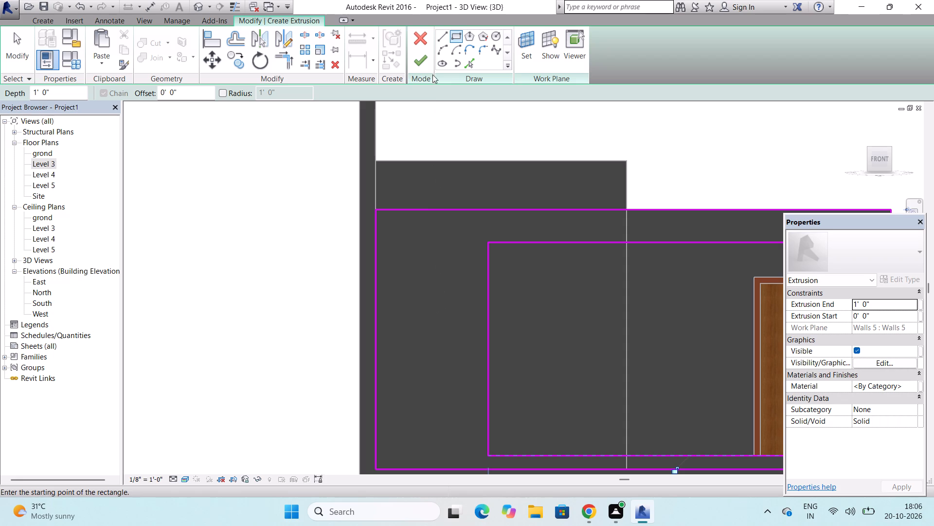
click(442, 53)
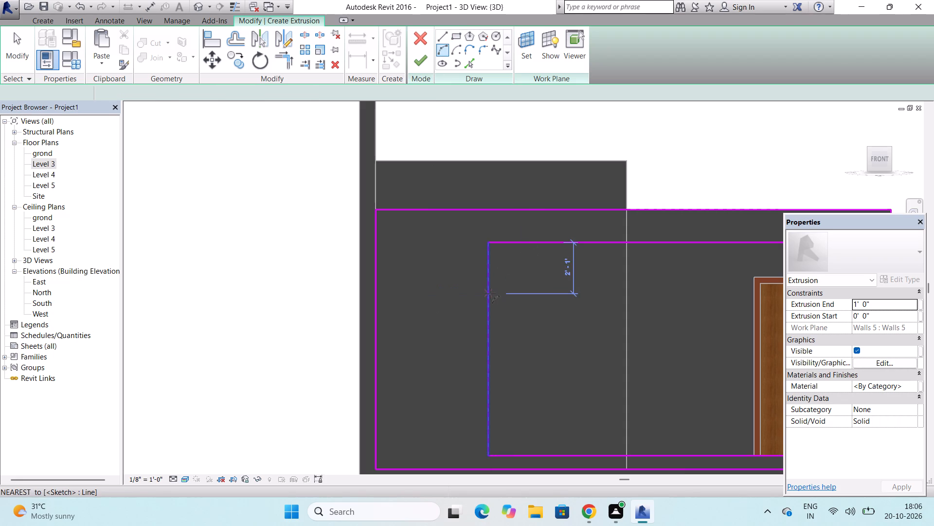
click(490, 294)
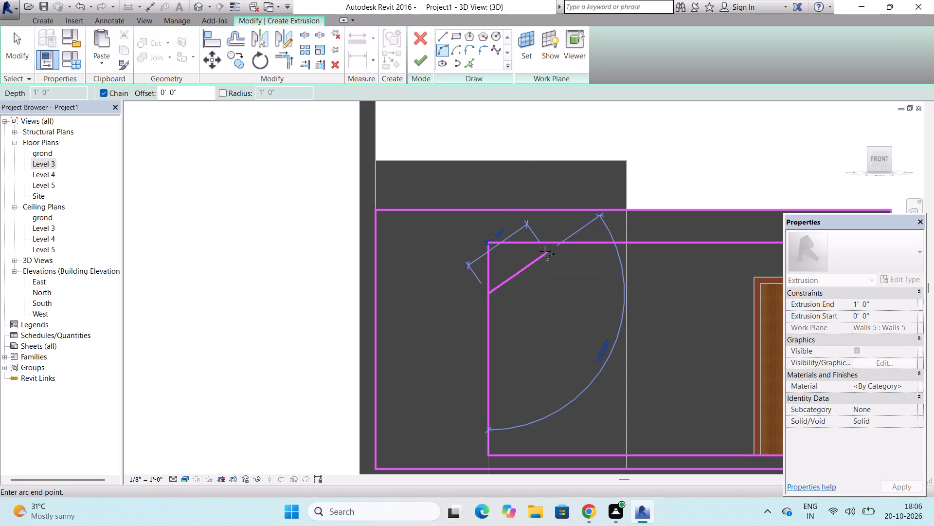
click(543, 247)
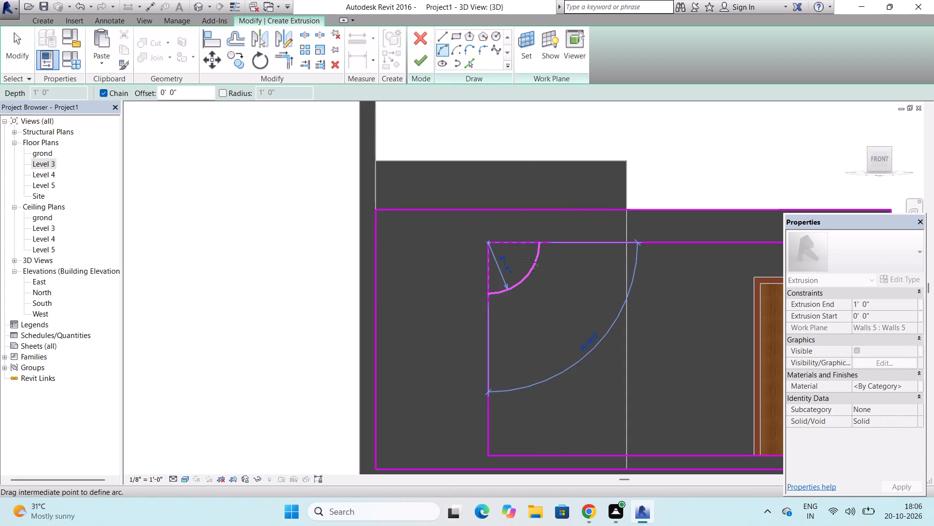
click(510, 263)
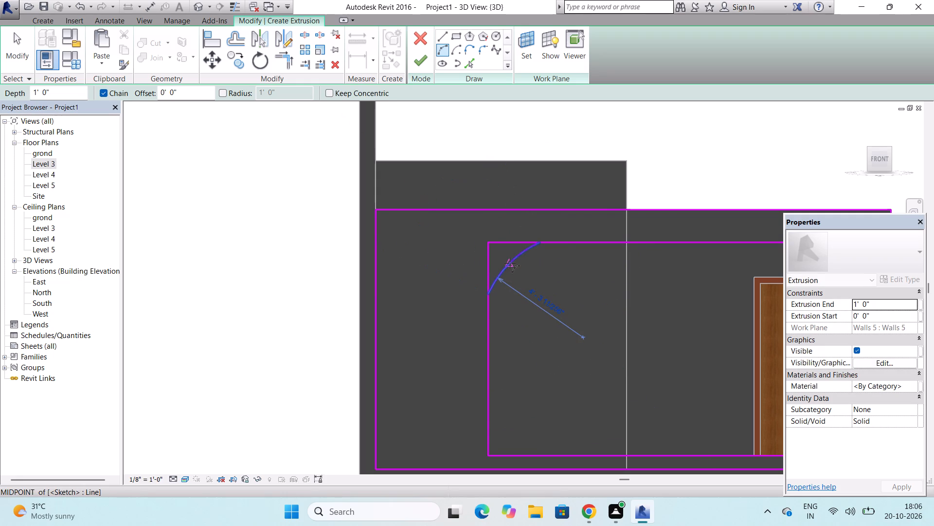
Draw a start-end-radius arc across the inner rectangle's lower column-side corner, starting about 2'-2" above it, ending on the bottom line and bulging outward.
click(443, 50)
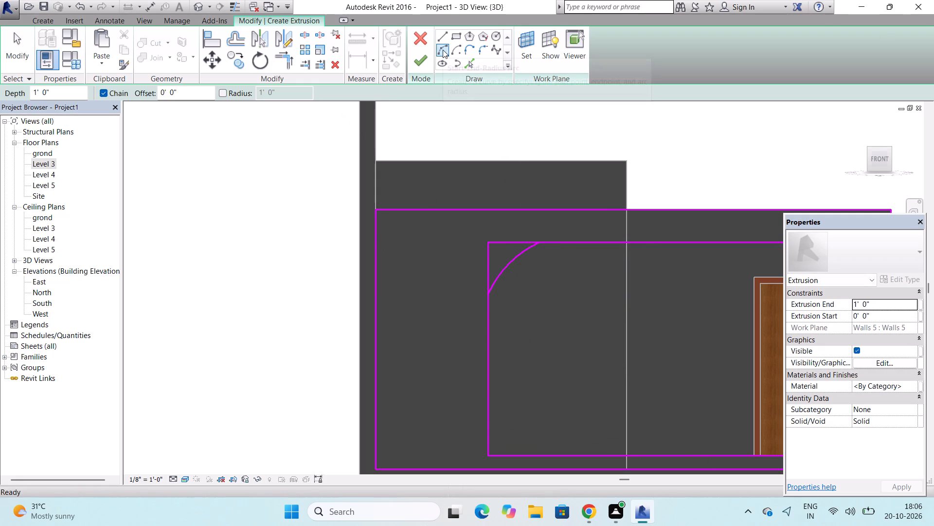
scroll(484, 190, down, 3)
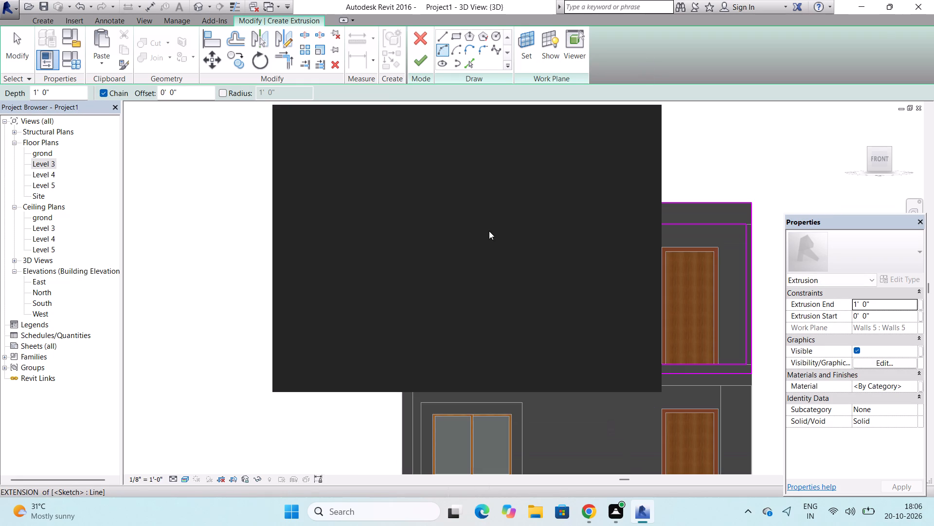
click(638, 123)
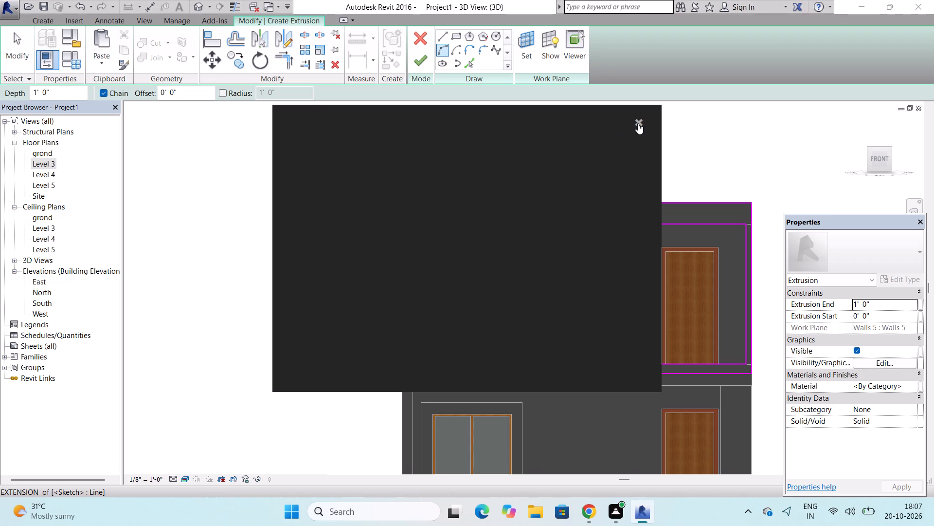
scroll(490, 368, up, 3)
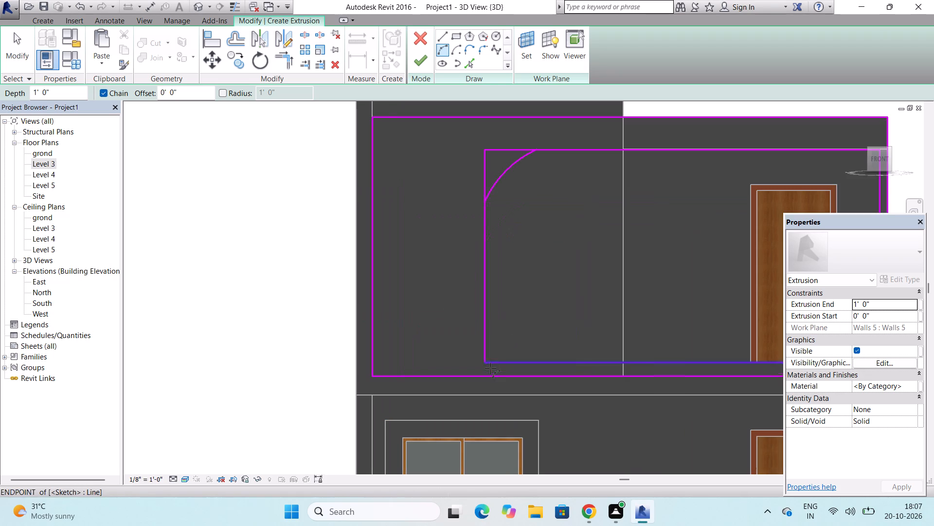
click(485, 322)
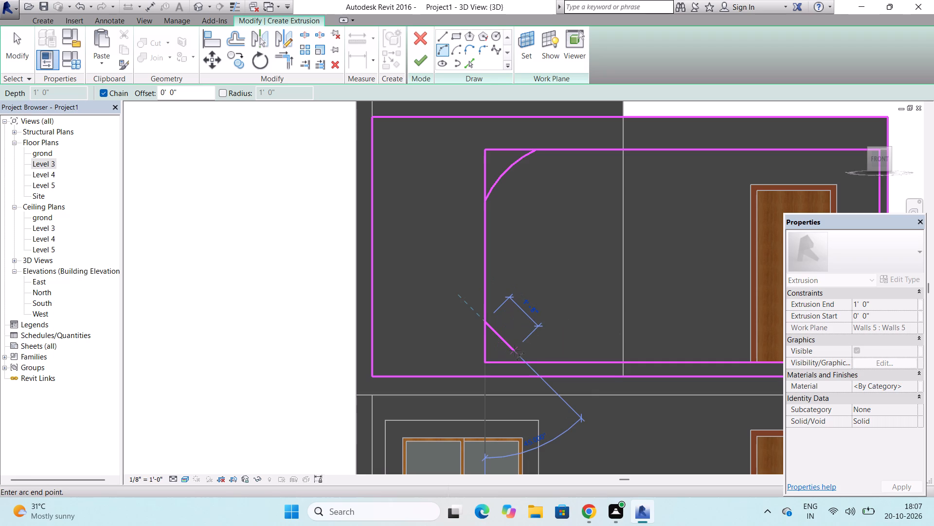
key(Escape)
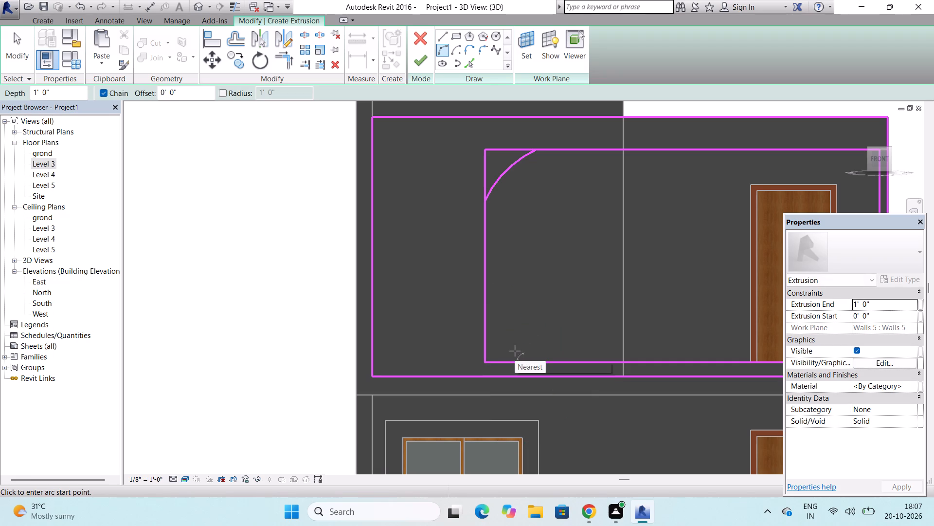
click(487, 310)
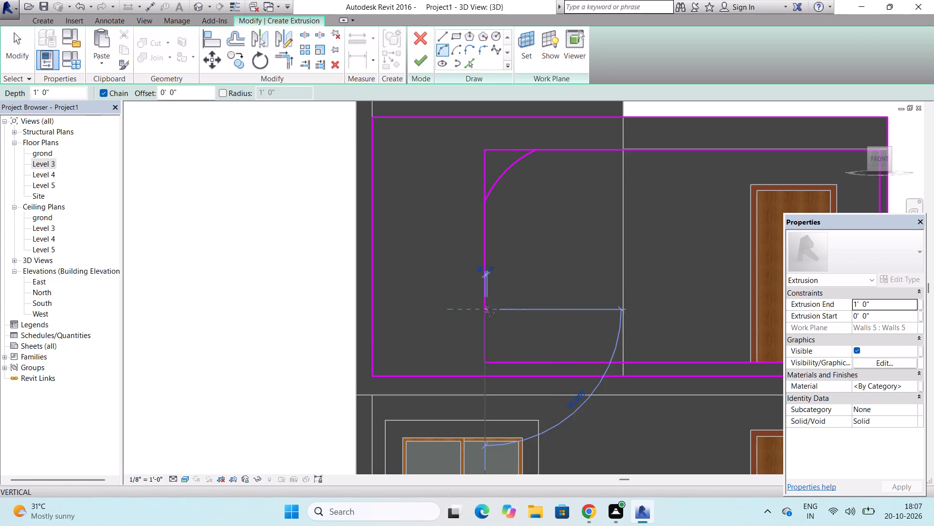
click(557, 360)
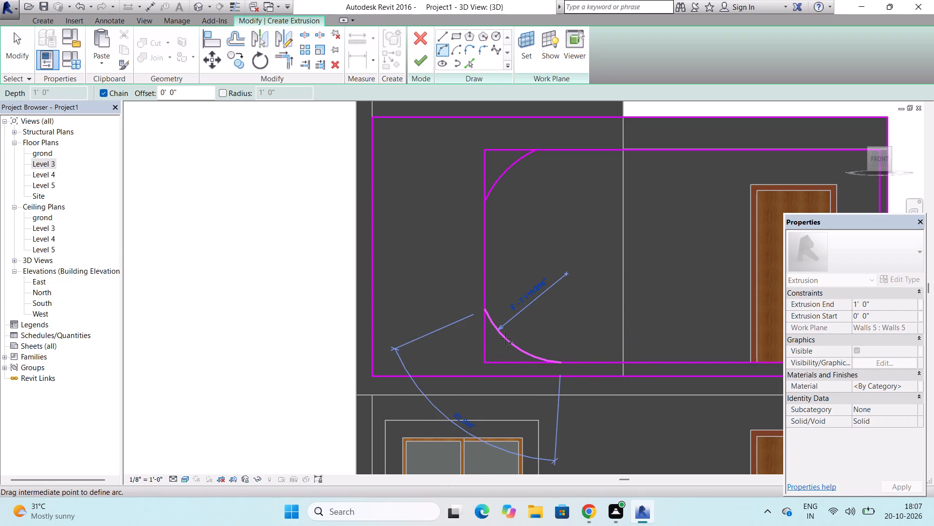
click(506, 338)
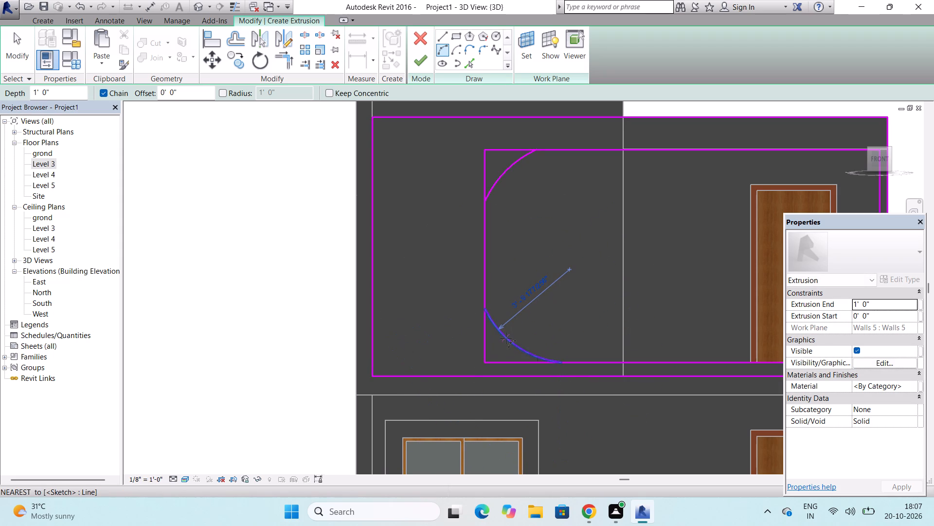
key(Escape)
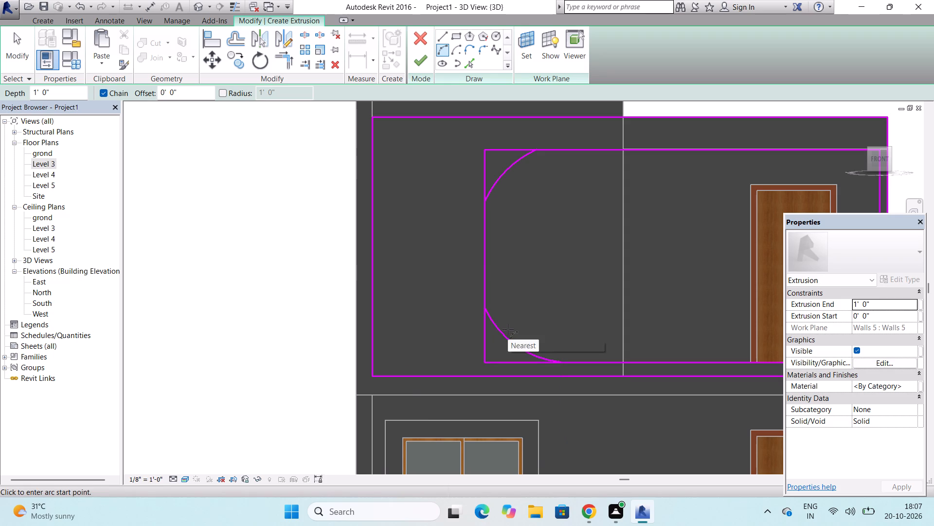
key(Escape)
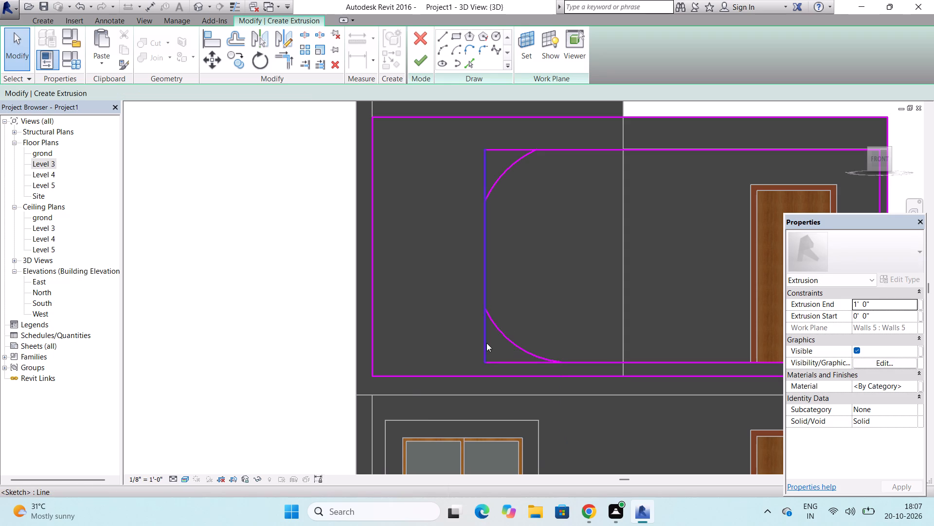
Shorten the inner rectangle's column-side, bottom and top lines to the endpoints of the two arcs, removing both square corners.
click(486, 343)
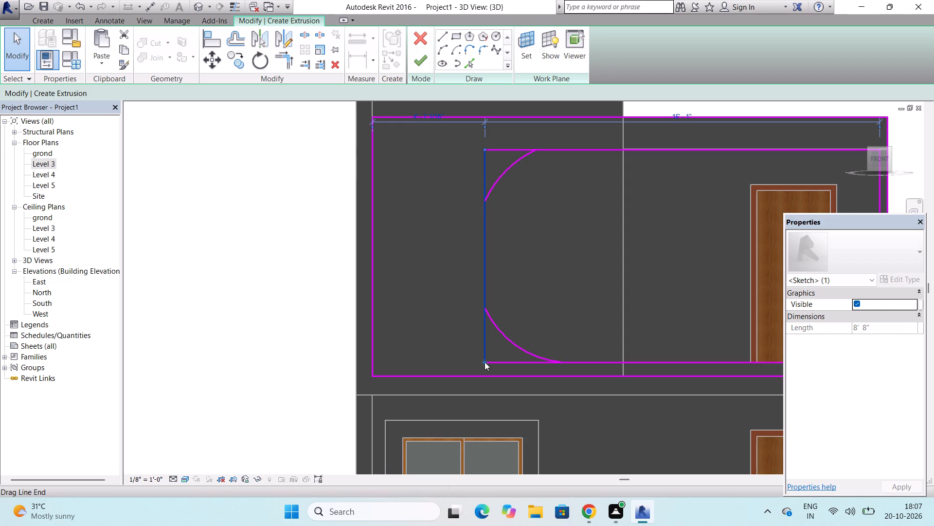
drag(485, 362, 487, 310)
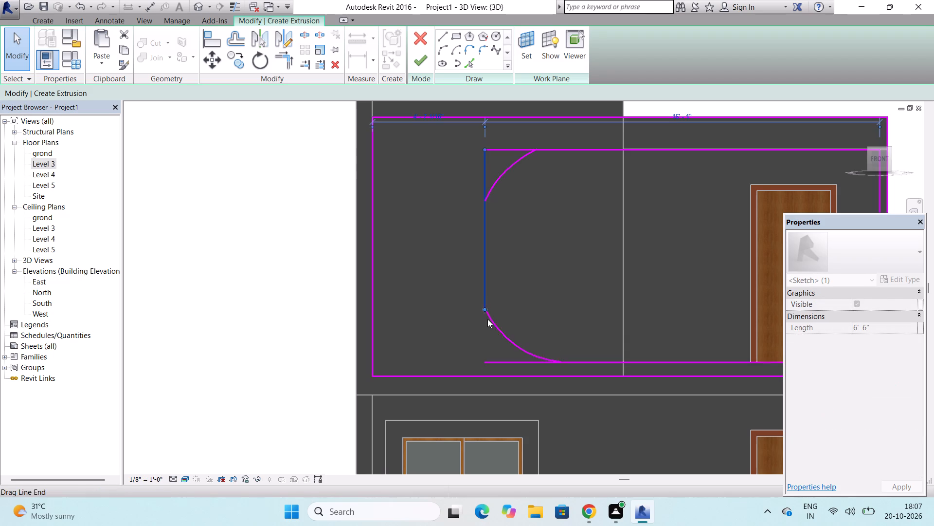
click(490, 360)
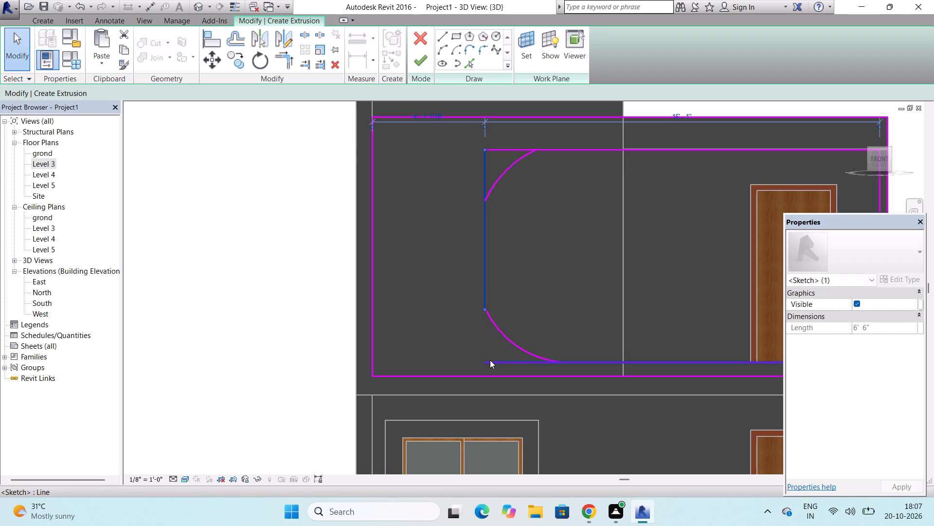
drag(483, 361, 555, 364)
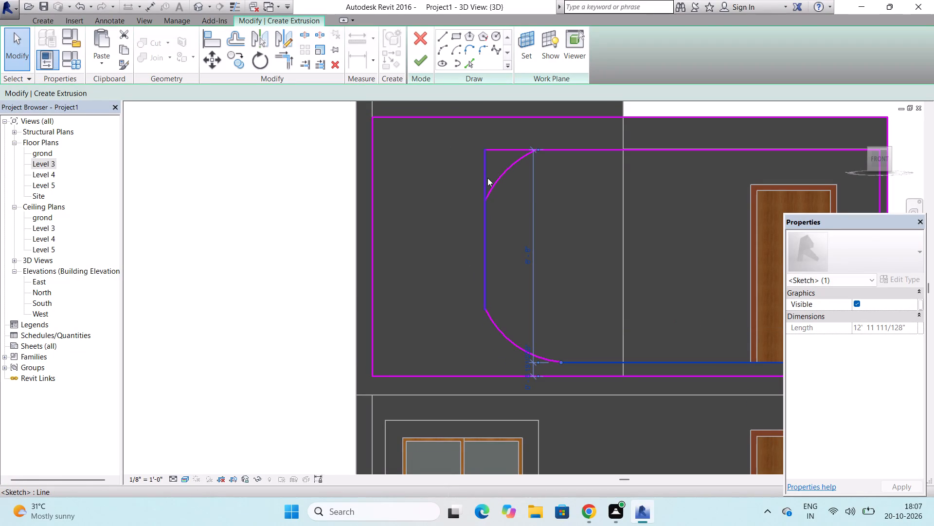
click(487, 178)
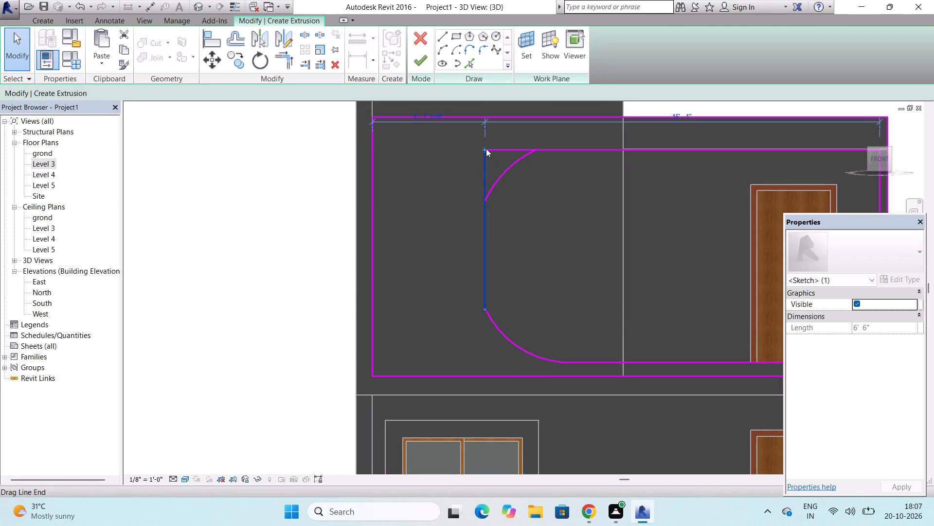
drag(483, 149, 483, 149)
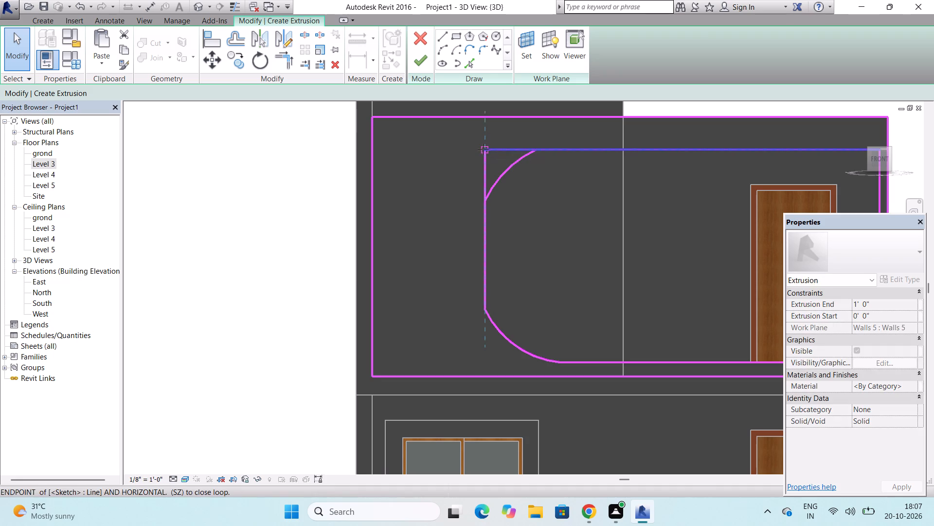
drag(483, 149, 485, 194)
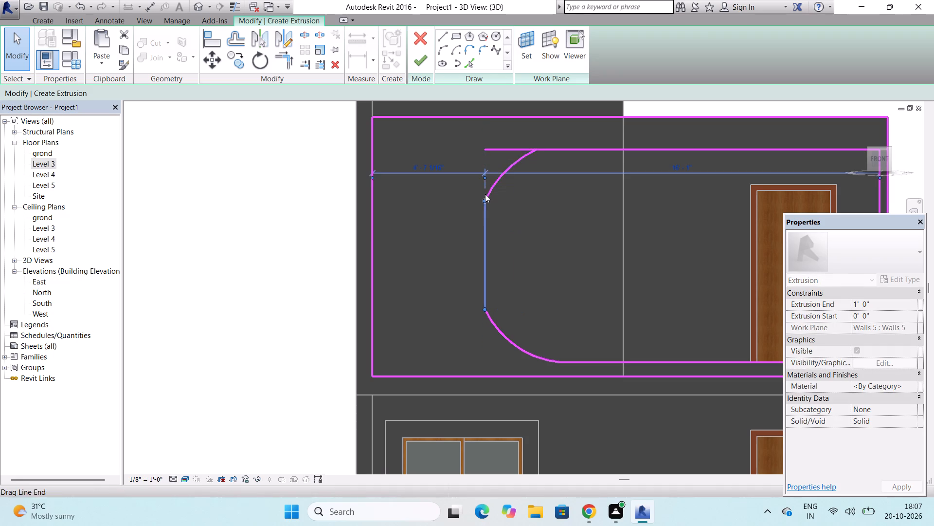
click(498, 150)
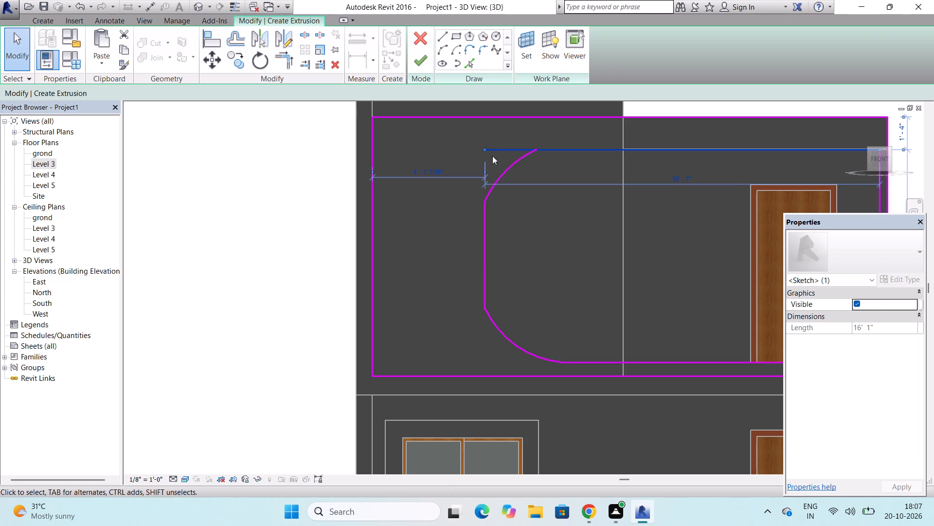
drag(486, 149, 509, 148)
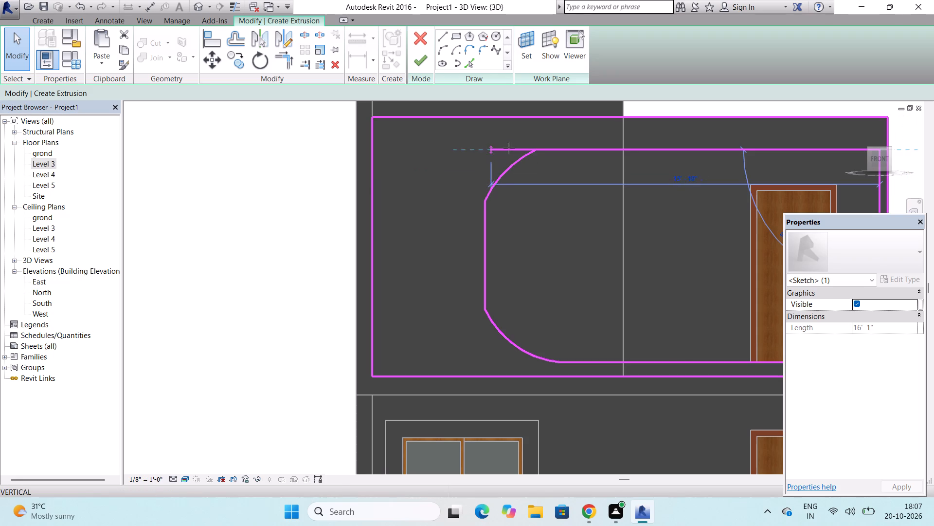
drag(509, 148, 542, 151)
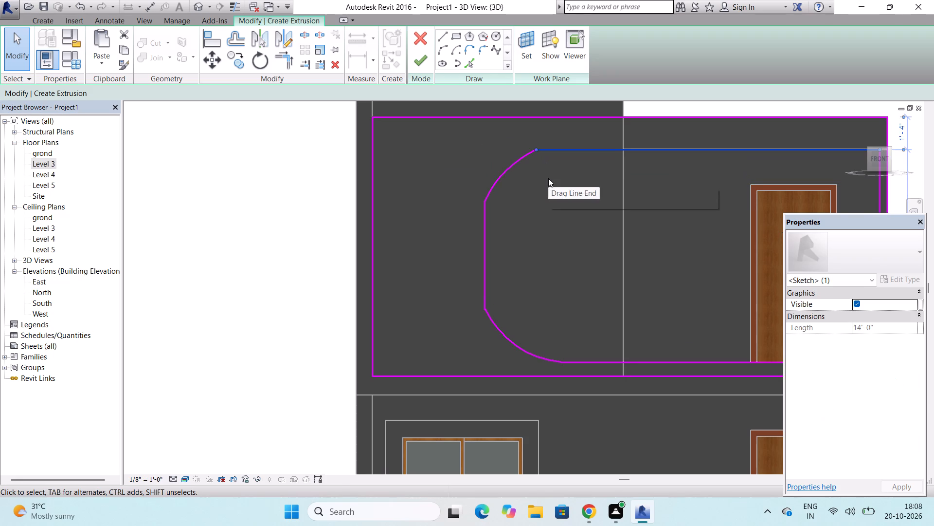
key(Escape)
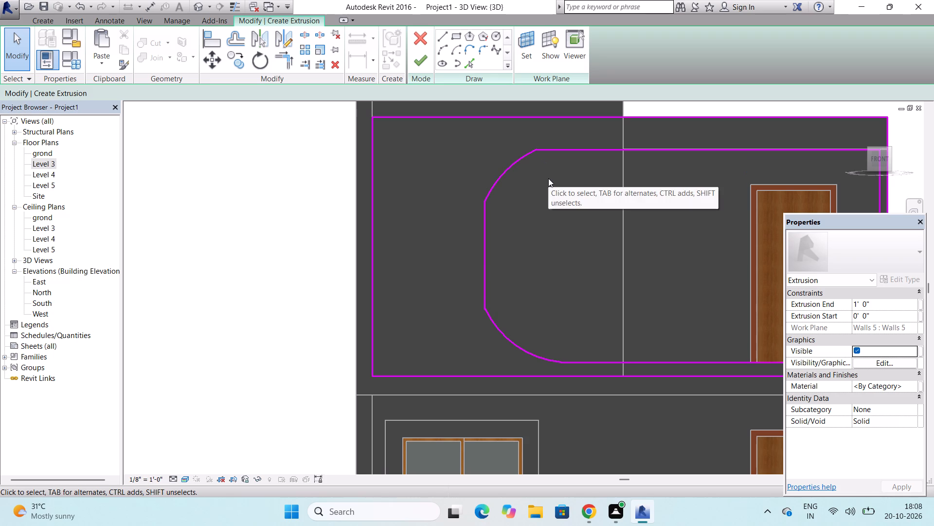
Draw a horizontal line from the upper arc's lower end to the outer rectangle's column-side edge.
scroll(554, 141, up, 13)
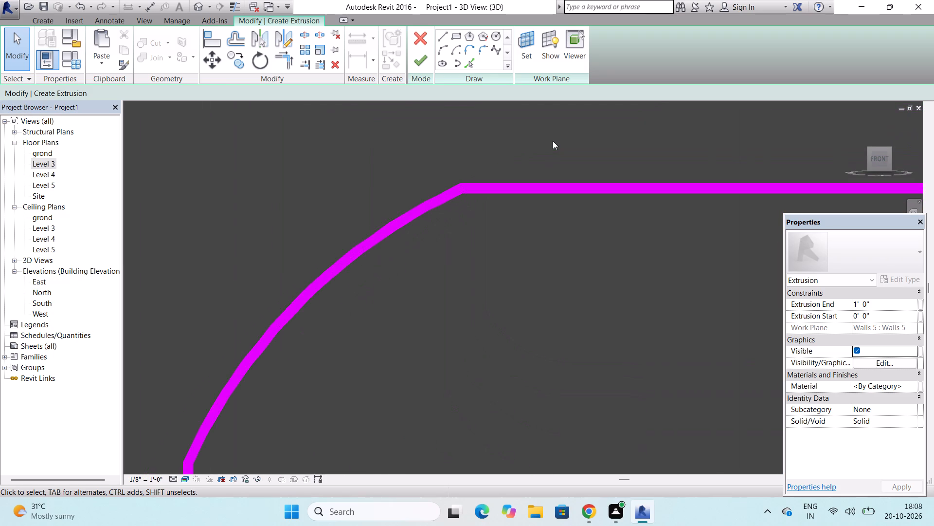
scroll(545, 147, down, 11)
scroll(500, 195, down, 6)
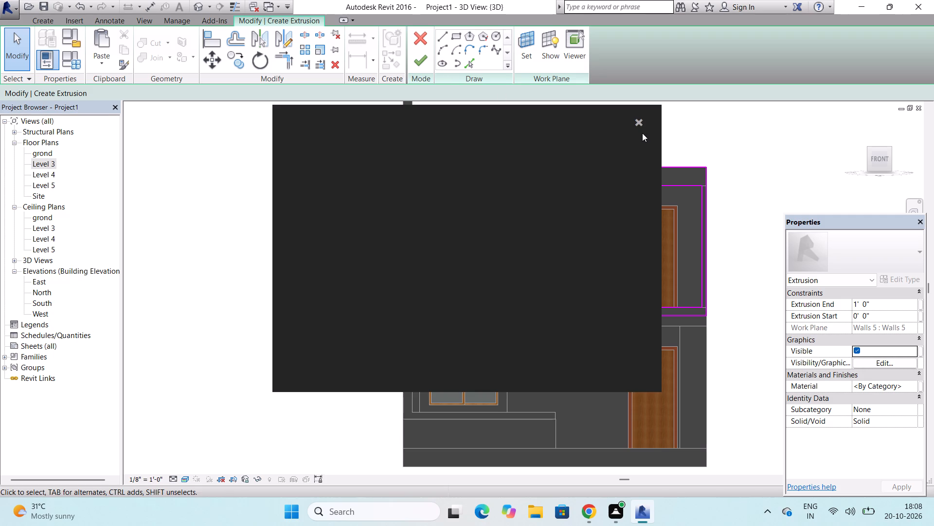
click(641, 125)
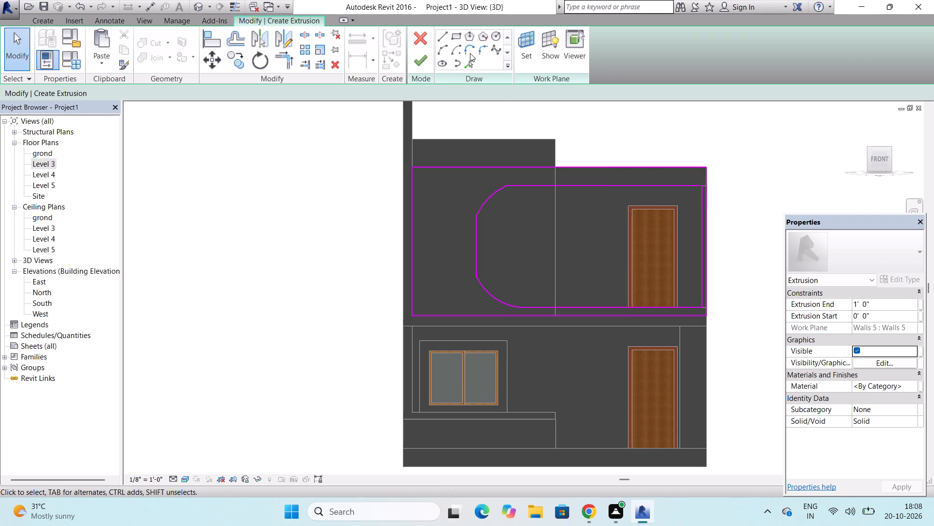
click(457, 36)
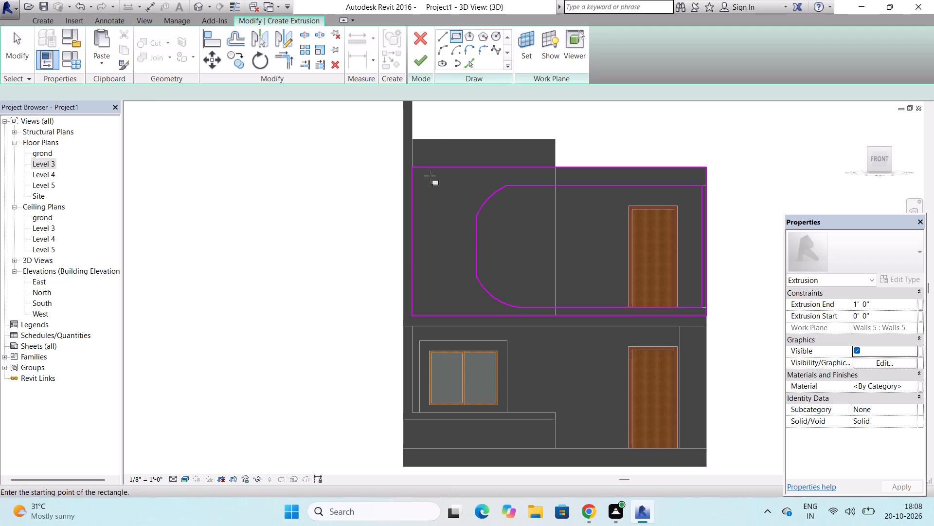
scroll(416, 225, up, 3)
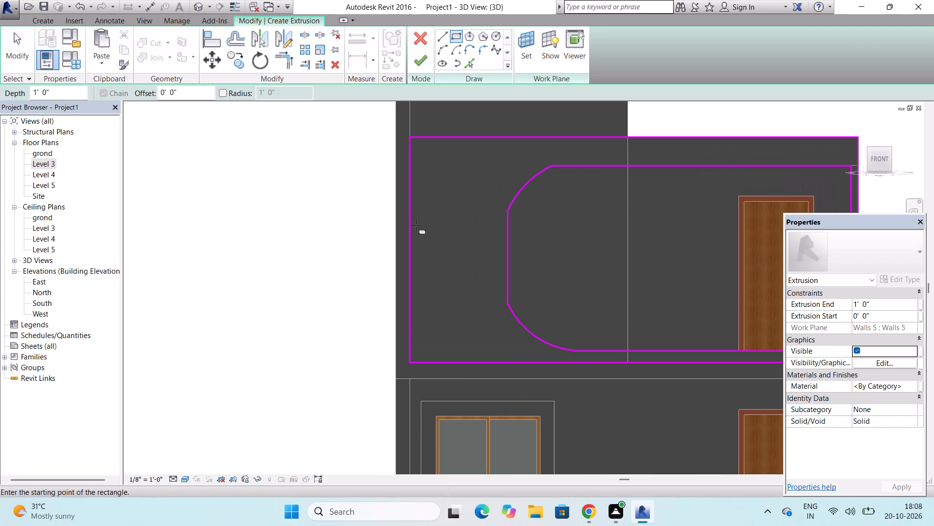
scroll(416, 225, up, 6)
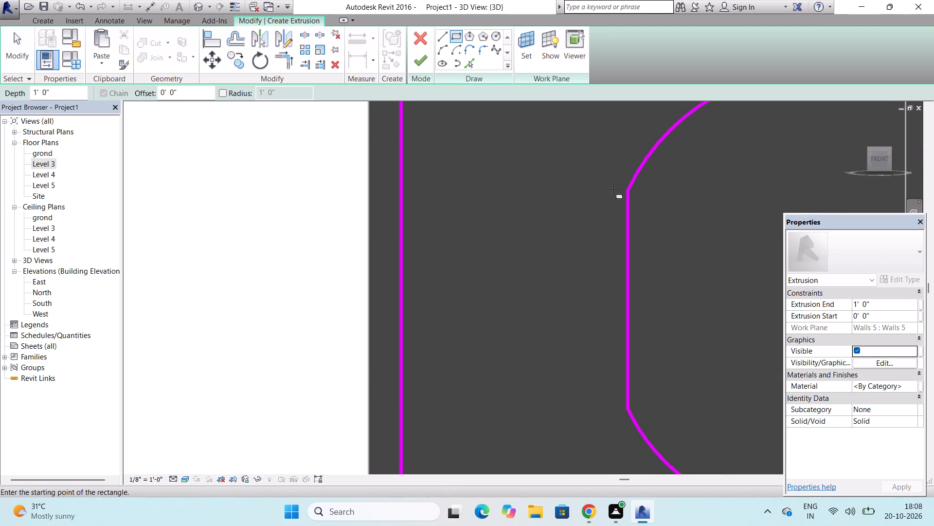
scroll(447, 189, down, 4)
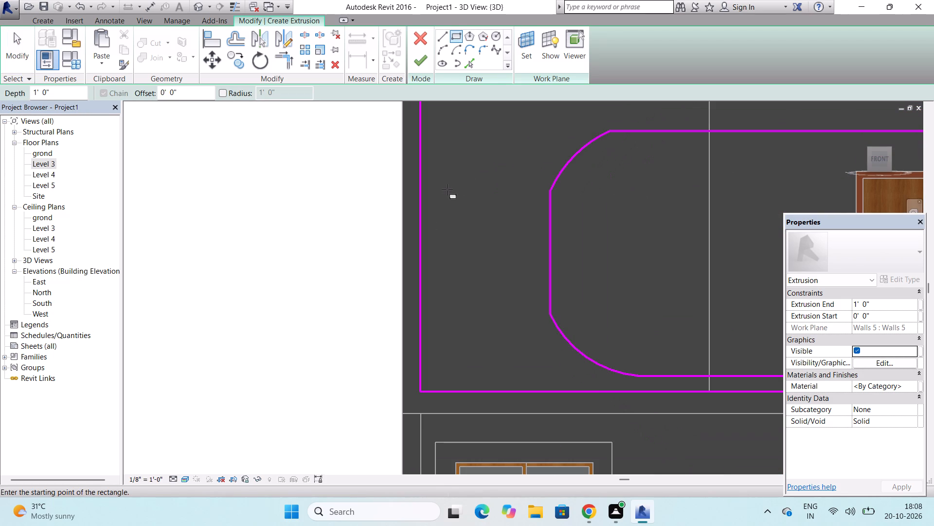
click(446, 36)
click(549, 190)
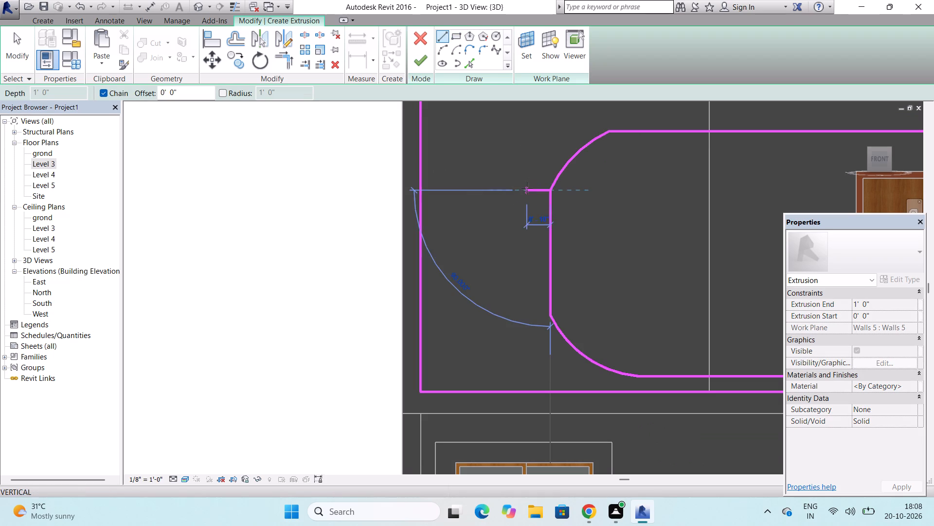
click(424, 194)
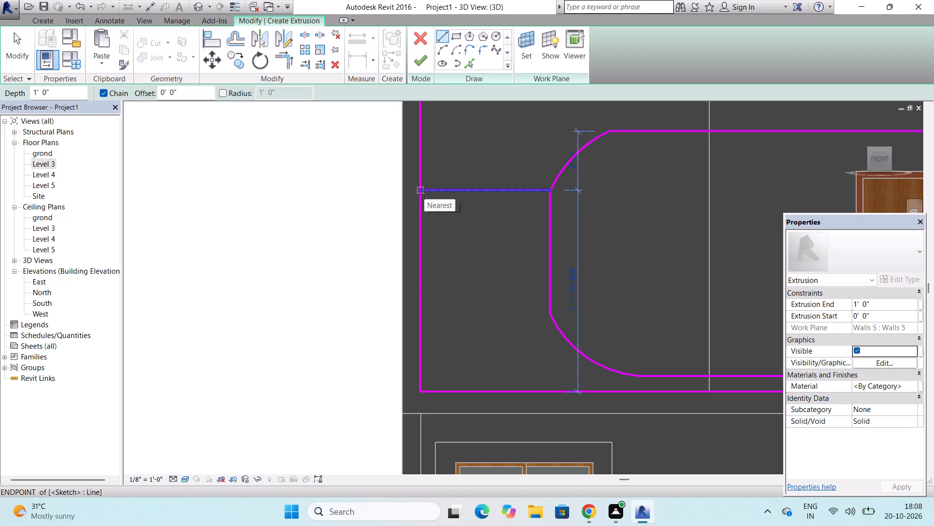
Draw a horizontal line about 4'-7" long from the lower arc's upper end to the outer rectangle's column-side edge.
click(440, 34)
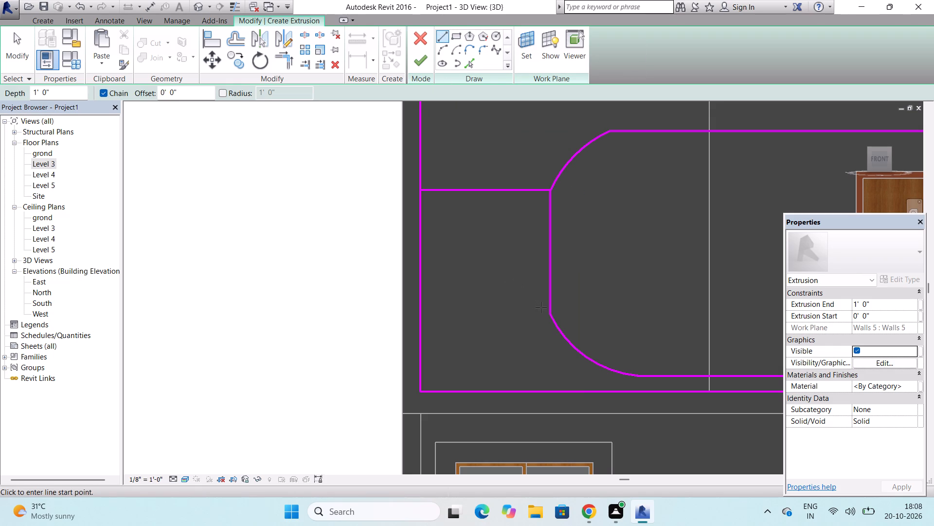
scroll(541, 307, up, 3)
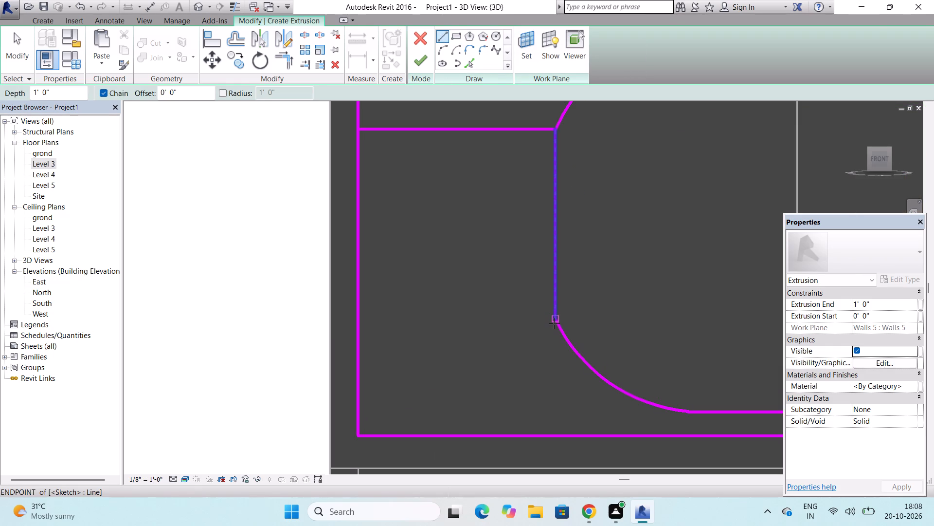
click(556, 323)
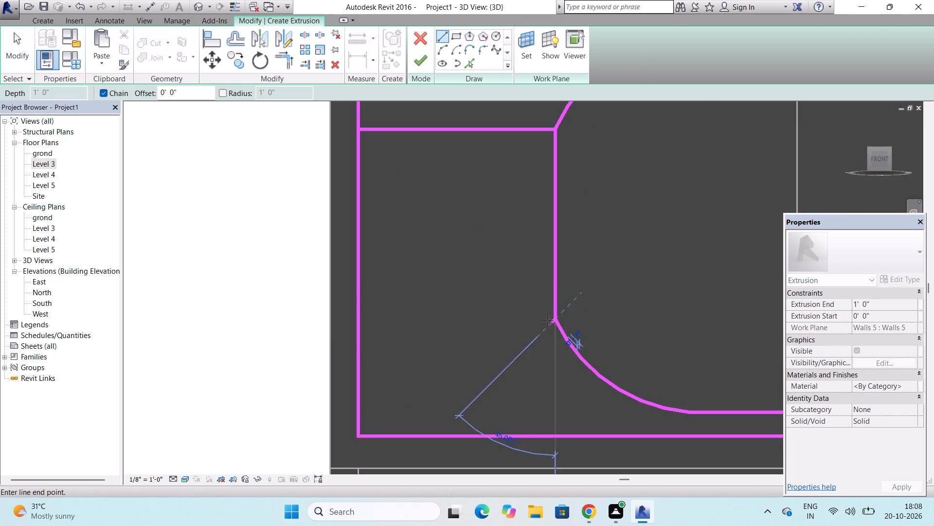
click(360, 318)
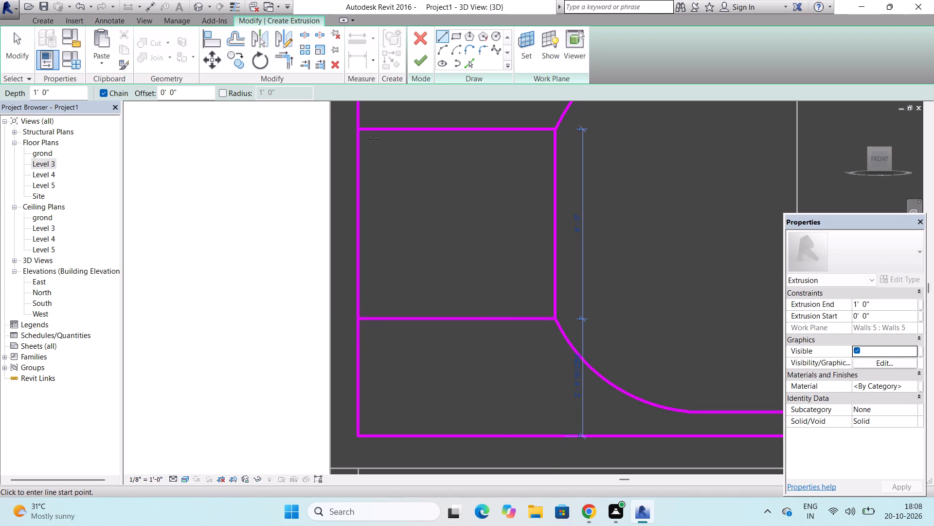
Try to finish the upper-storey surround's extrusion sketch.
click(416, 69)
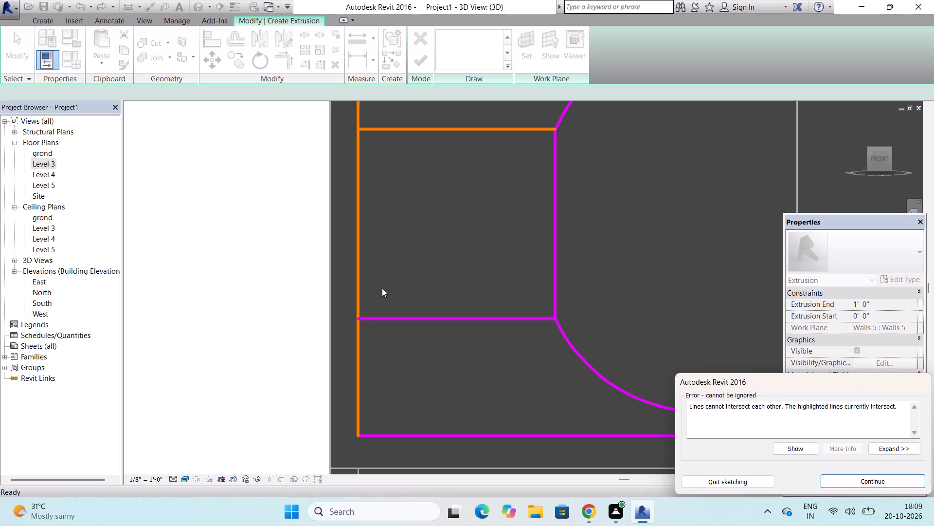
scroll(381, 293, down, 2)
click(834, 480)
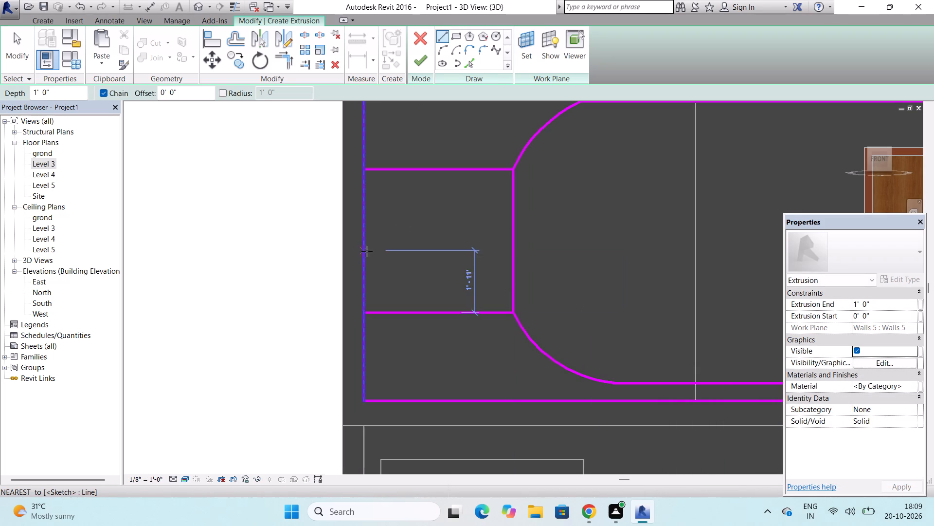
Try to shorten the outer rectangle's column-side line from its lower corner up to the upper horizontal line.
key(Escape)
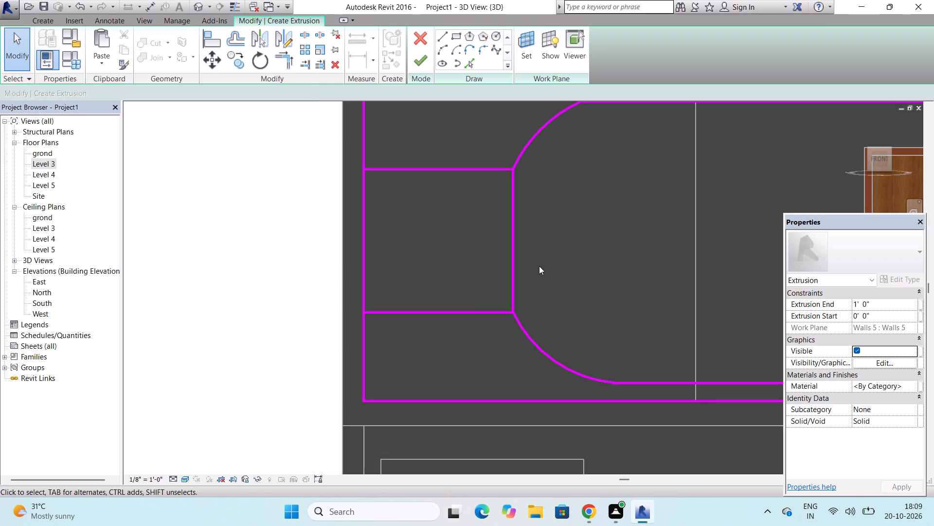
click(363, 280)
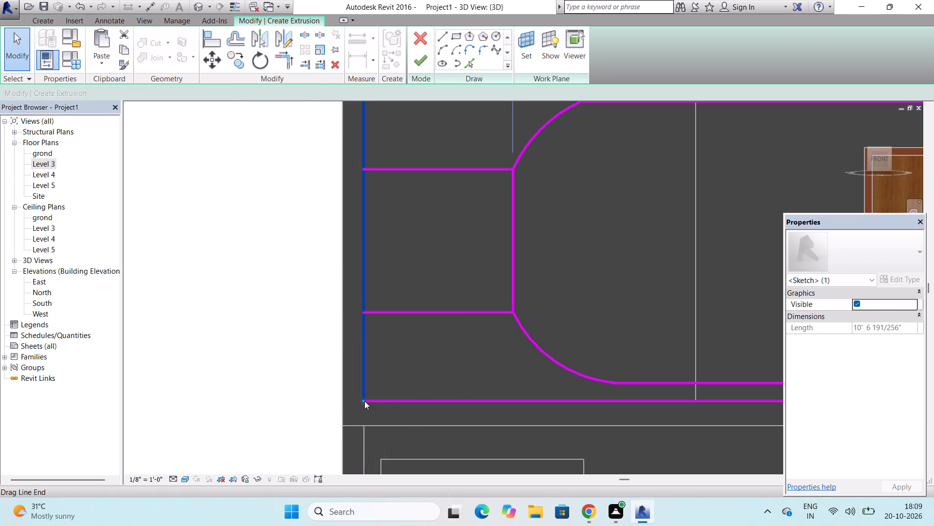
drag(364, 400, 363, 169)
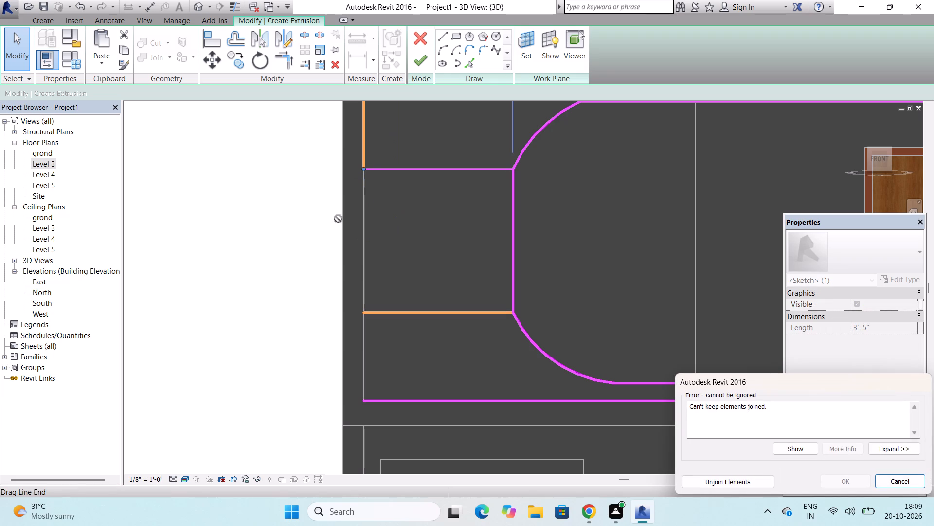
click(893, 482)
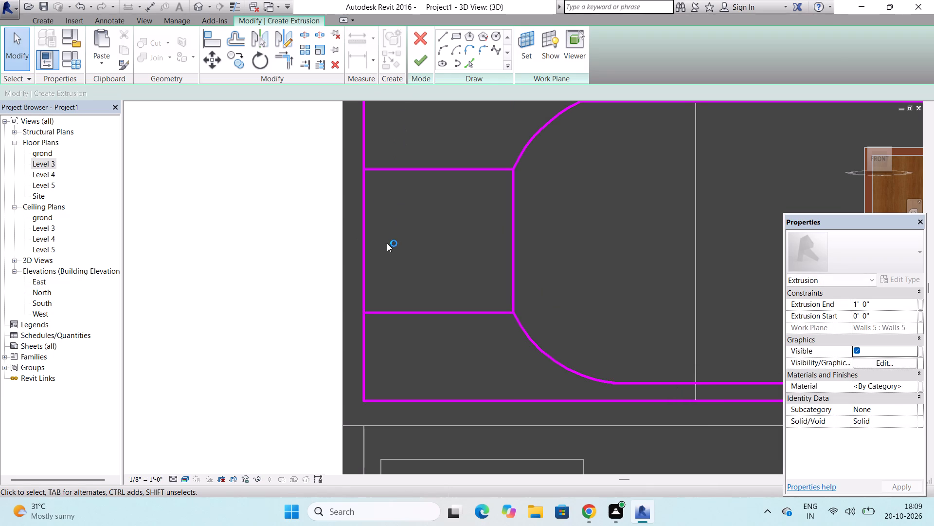
Delete the outer rectangle's full-height column-side line from the sketch.
click(363, 226)
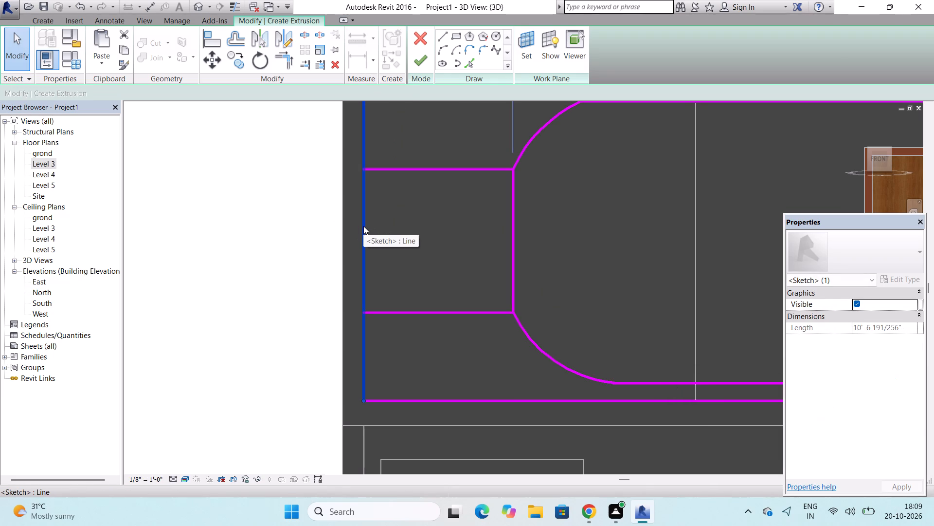
key(Delete)
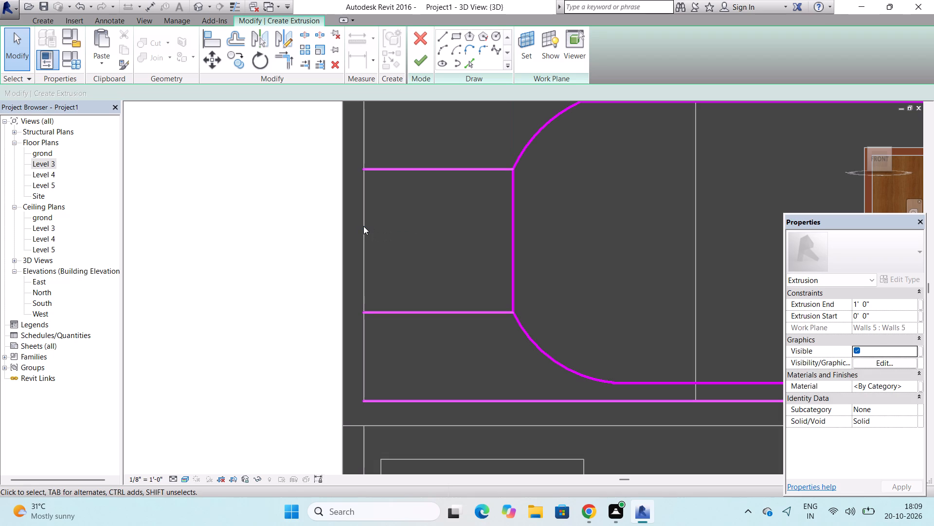
Draw a vertical line about 3'-5" long from the upper horizontal line's column-side end to the outer rectangle's top line.
scroll(374, 247, down, 5)
click(442, 42)
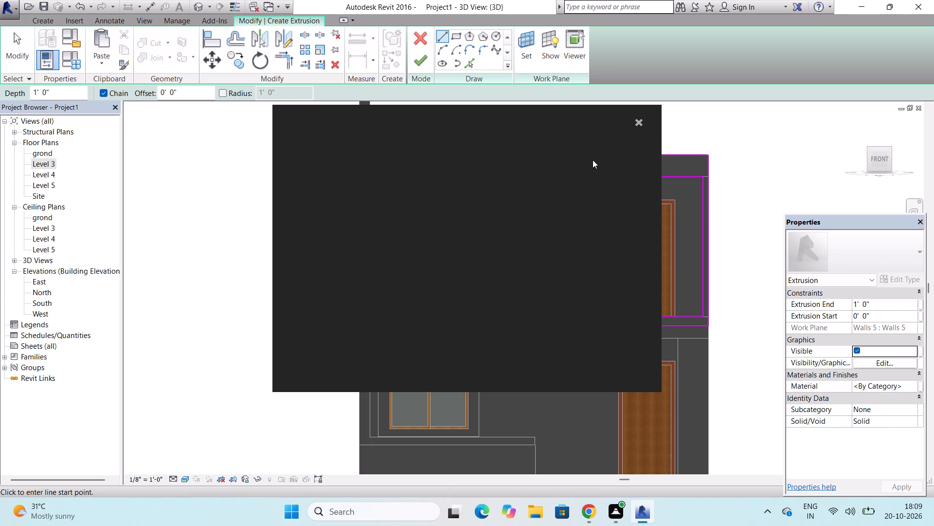
click(634, 125)
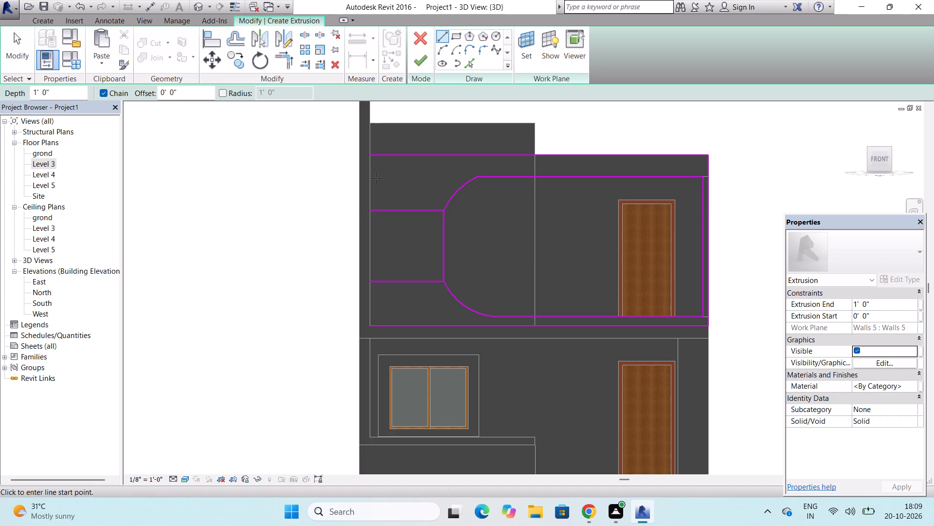
scroll(363, 210, up, 3)
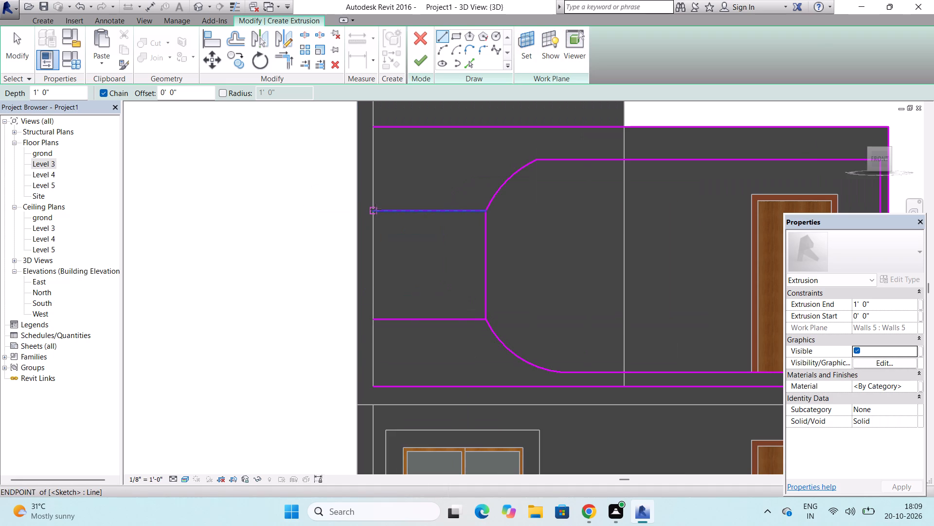
click(372, 210)
scroll(372, 210, down, 3)
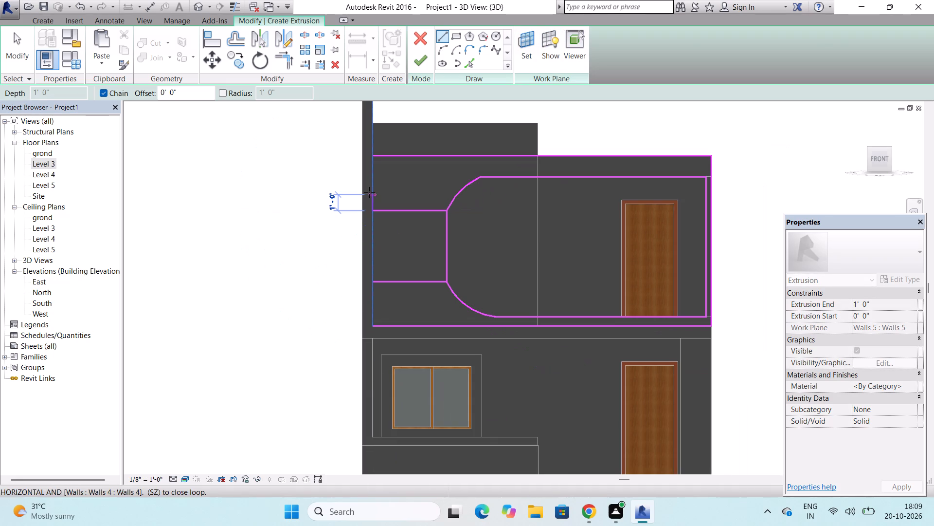
click(375, 156)
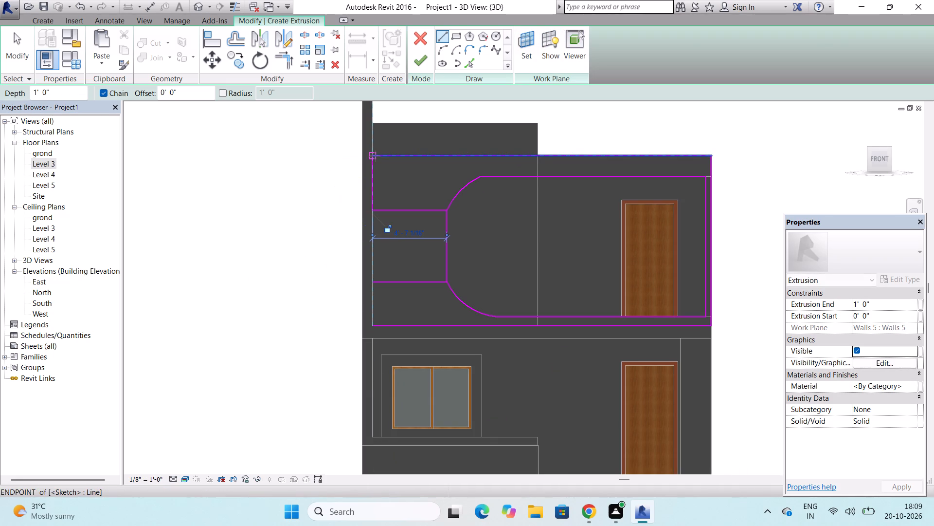
Draw a vertical line about 2'-9" long from the lower horizontal line's column-side end to the outer rectangle's bottom line.
click(442, 35)
scroll(354, 302, up, 5)
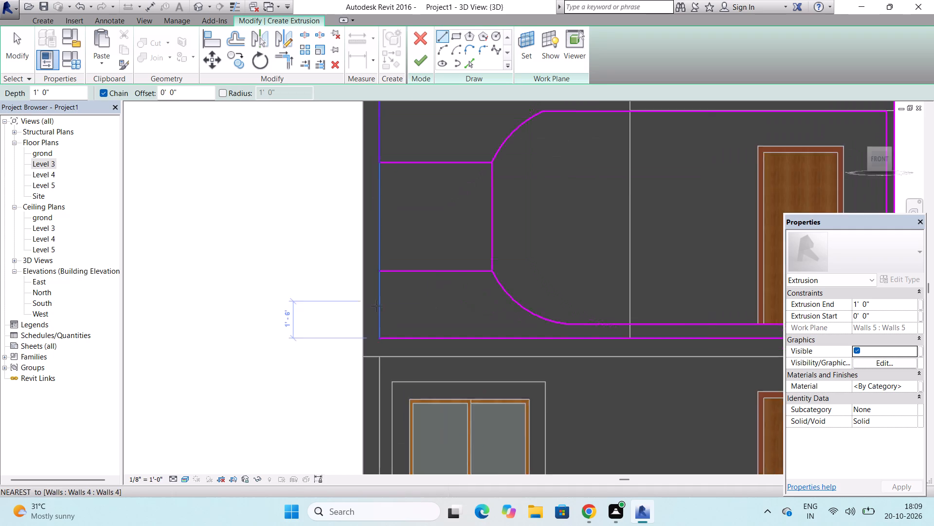
scroll(380, 259, up, 4)
click(380, 259)
scroll(380, 259, down, 2)
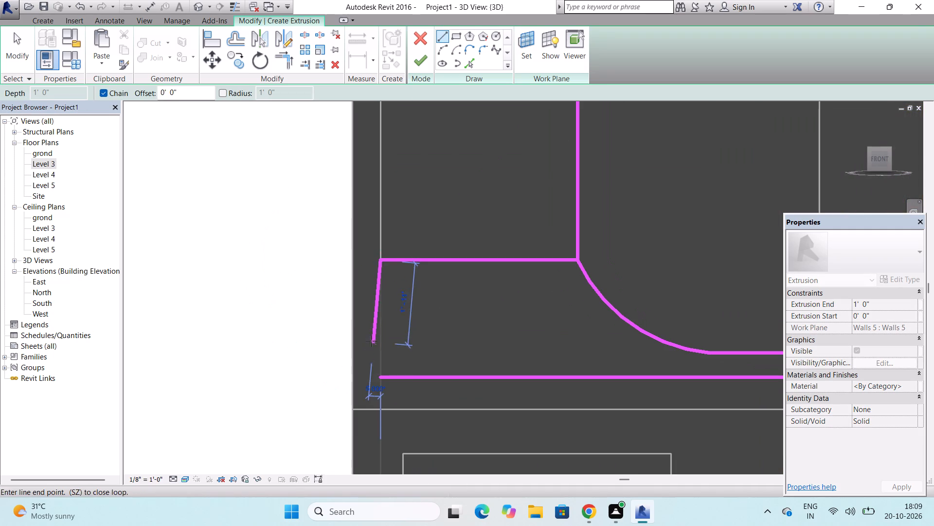
click(380, 379)
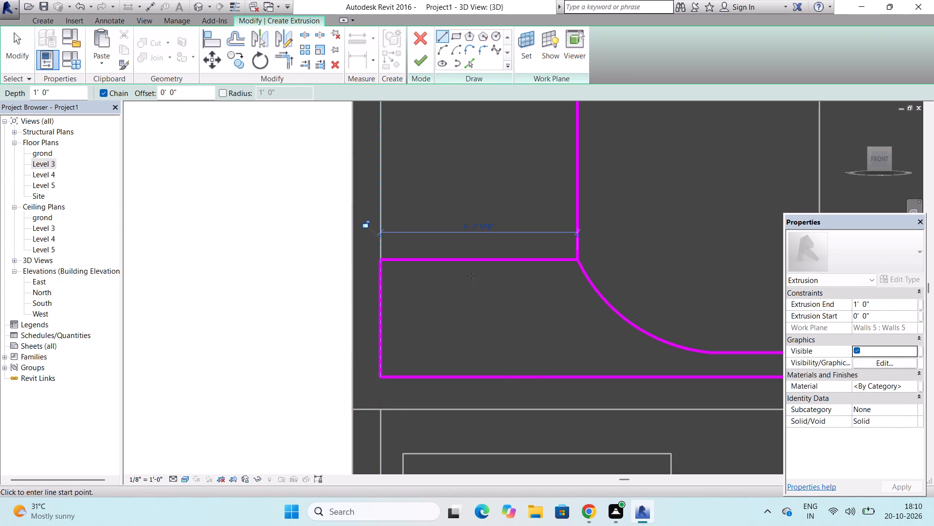
Draw a vertical line about 4'-5" long joining the column-side ends of the two horizontal lines.
scroll(471, 276, down, 5)
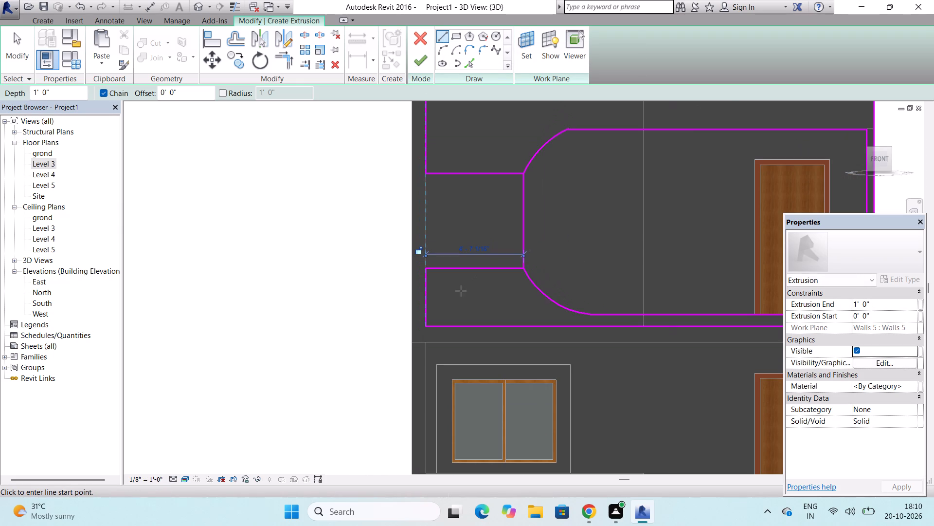
scroll(461, 291, down, 1)
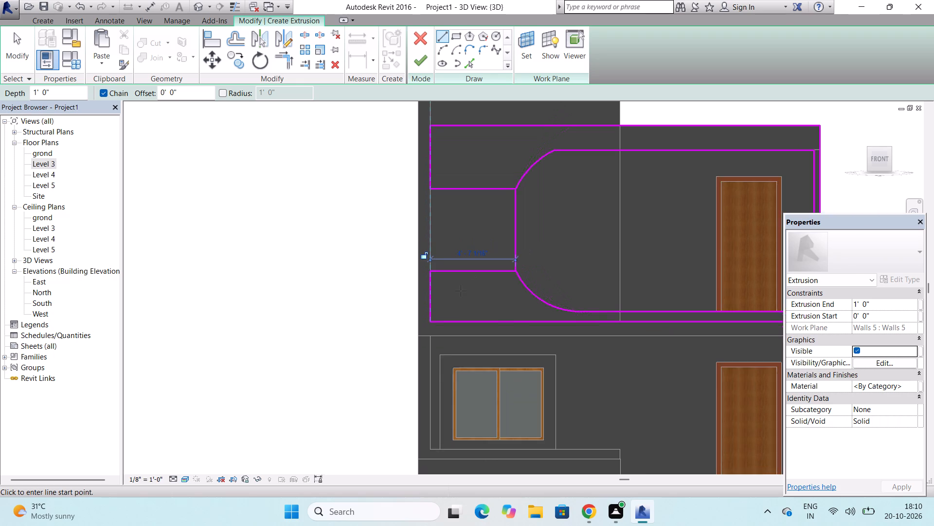
scroll(461, 291, down, 3)
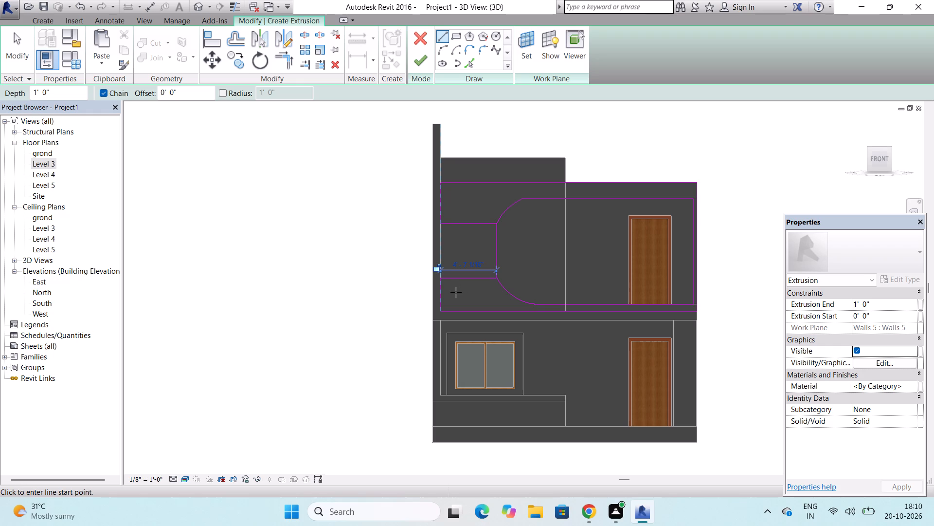
scroll(459, 242, up, 4)
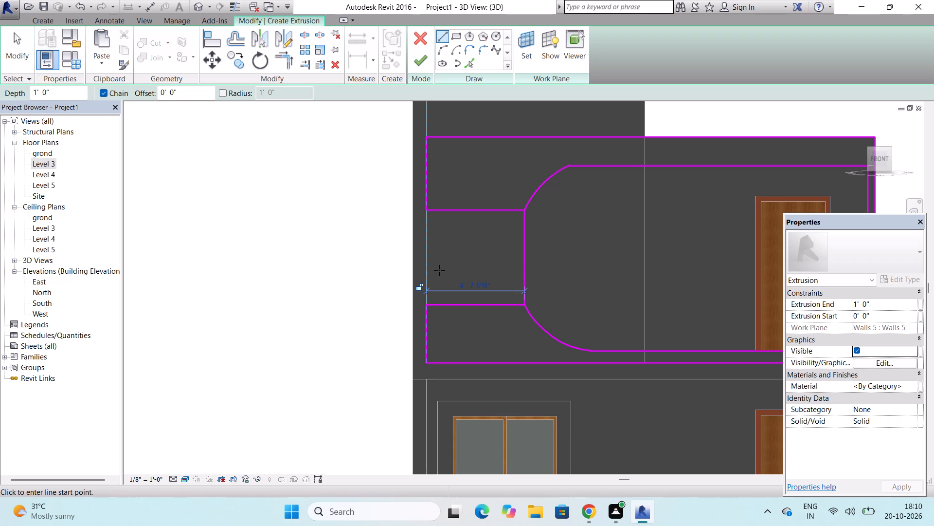
scroll(439, 270, down, 2)
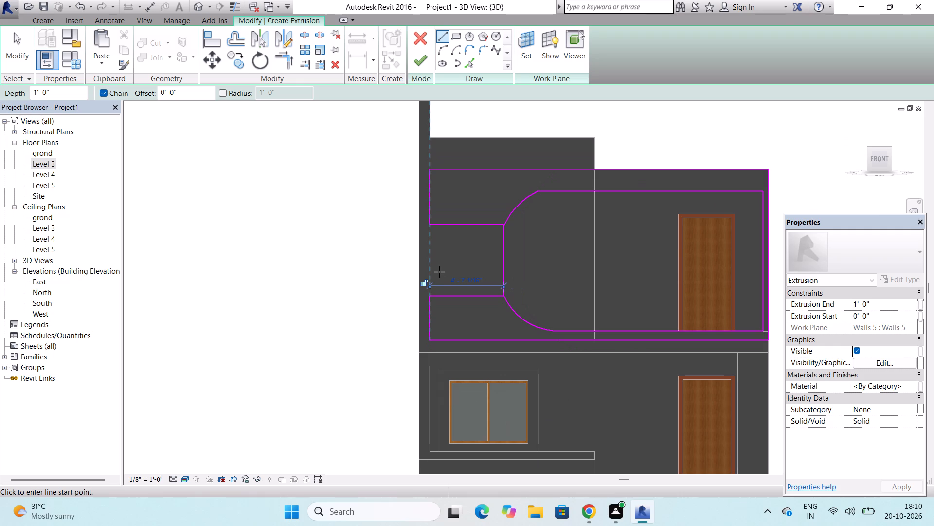
scroll(441, 273, up, 7)
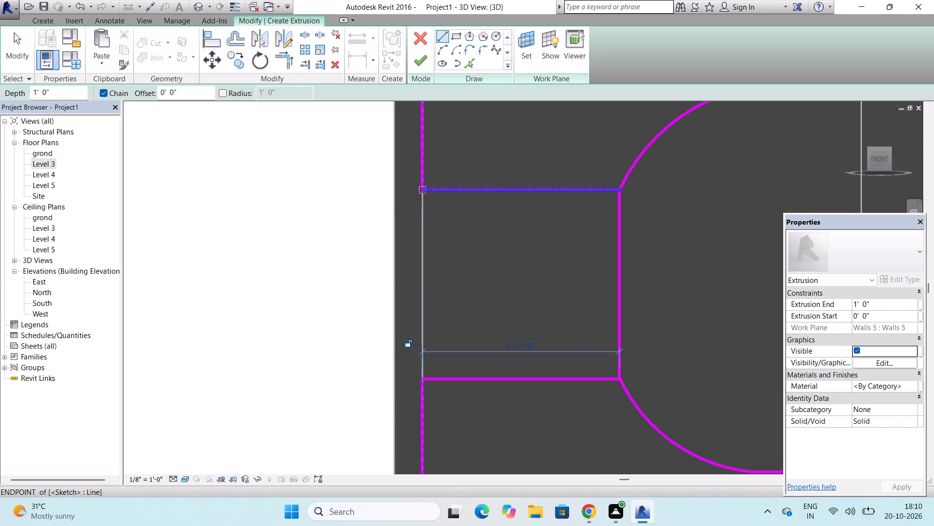
click(420, 192)
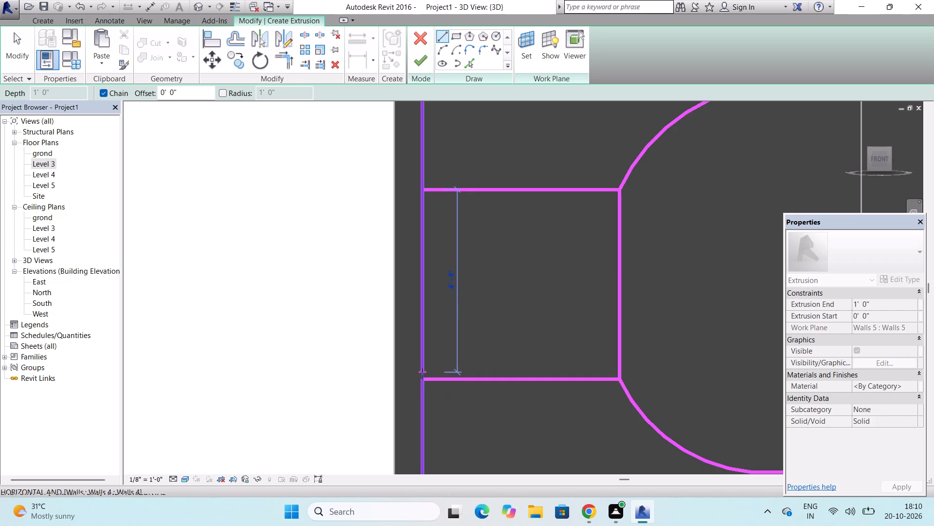
click(422, 378)
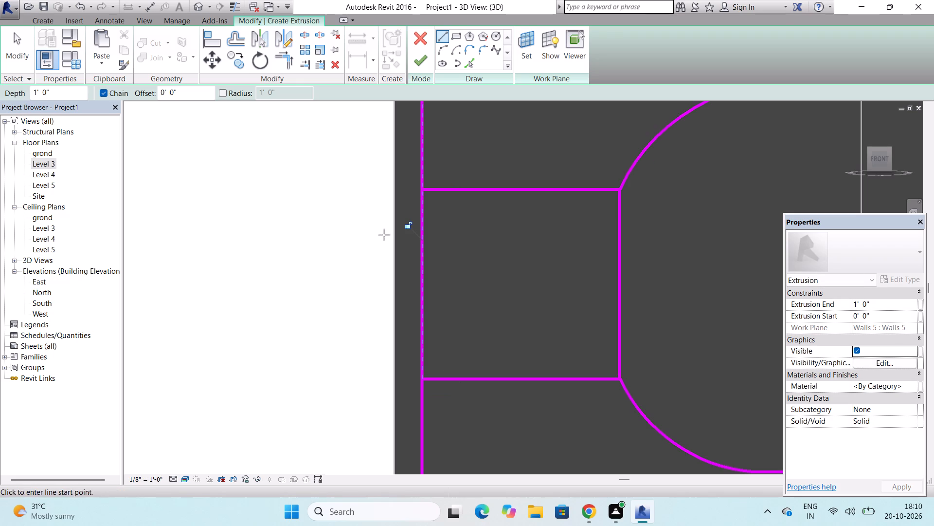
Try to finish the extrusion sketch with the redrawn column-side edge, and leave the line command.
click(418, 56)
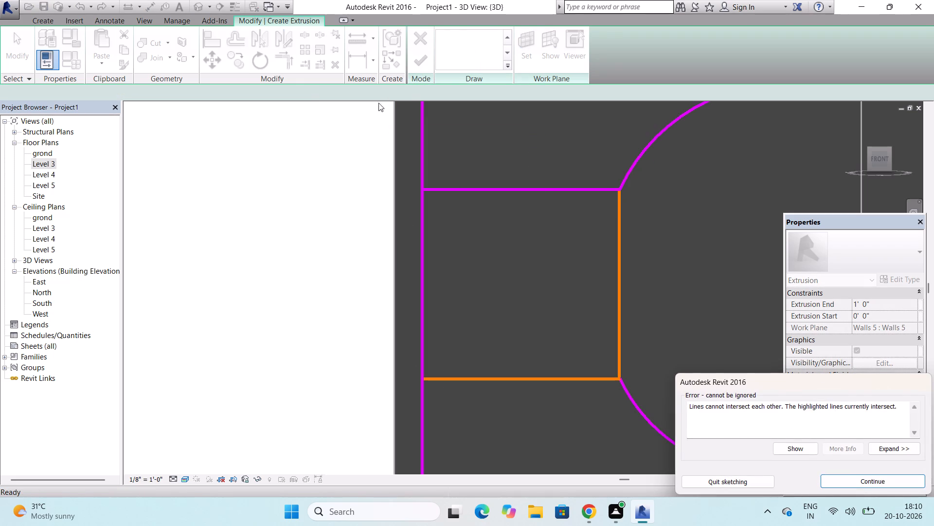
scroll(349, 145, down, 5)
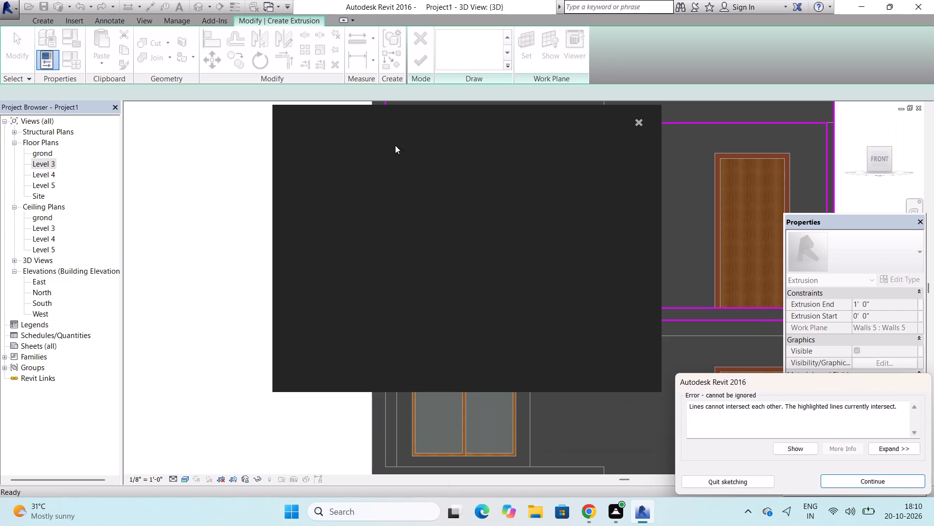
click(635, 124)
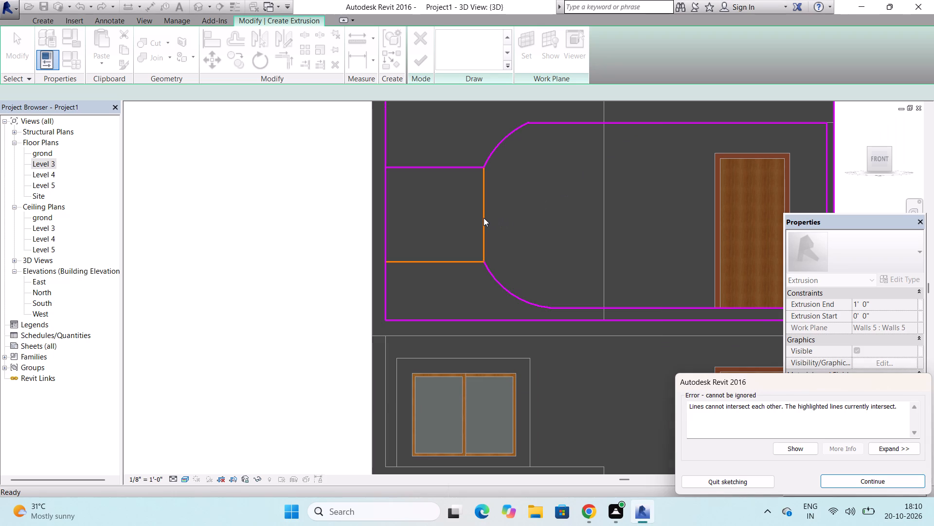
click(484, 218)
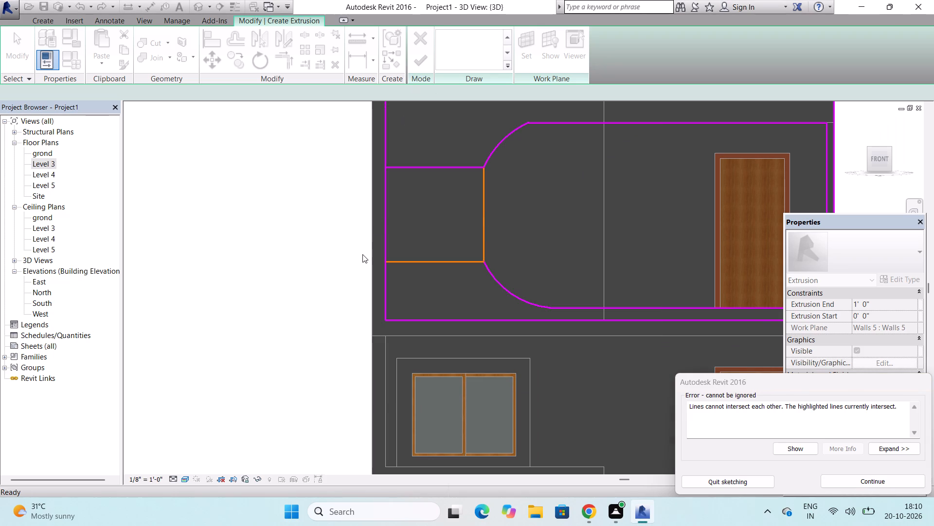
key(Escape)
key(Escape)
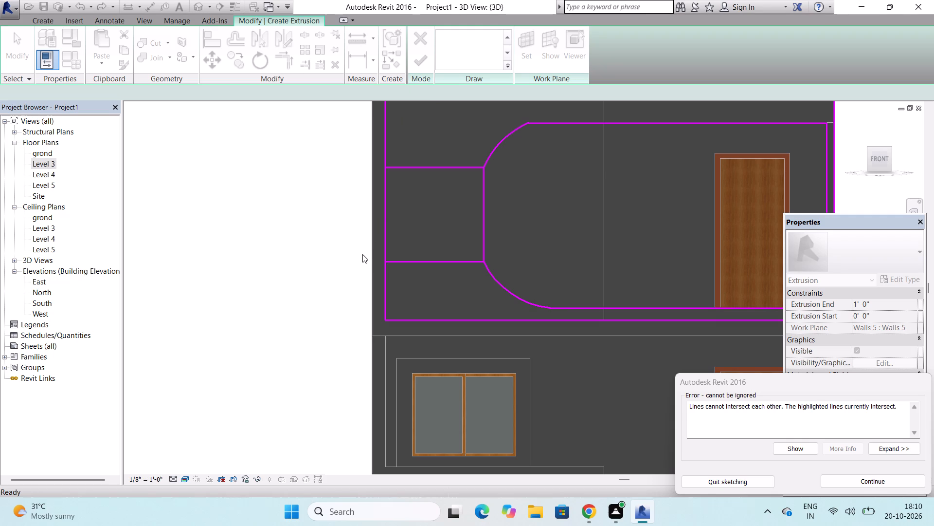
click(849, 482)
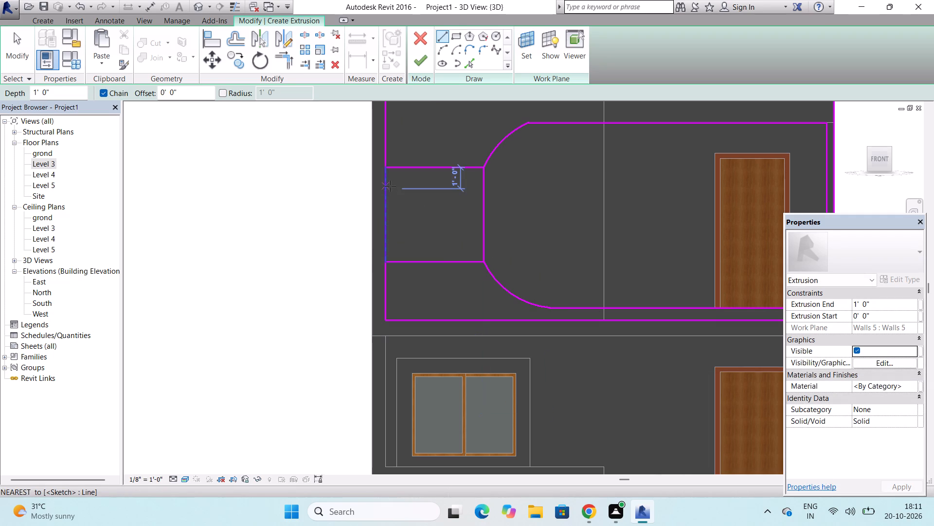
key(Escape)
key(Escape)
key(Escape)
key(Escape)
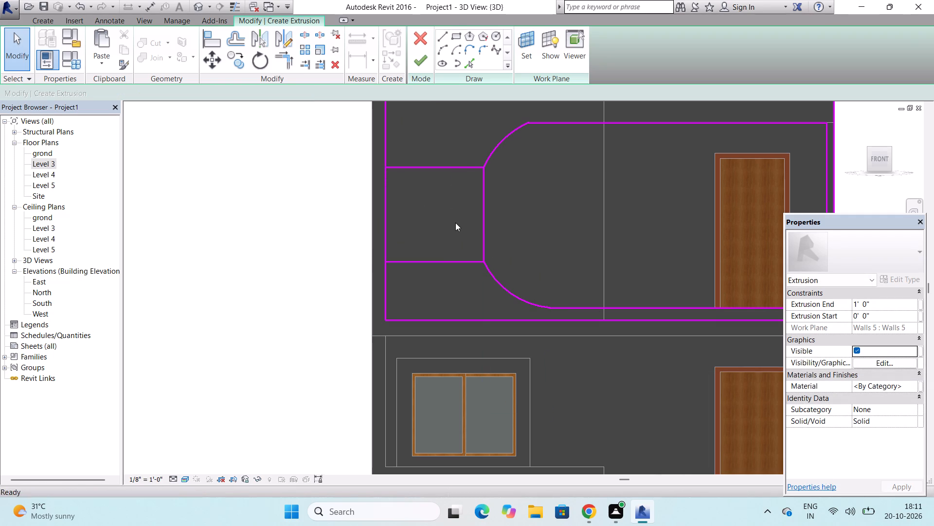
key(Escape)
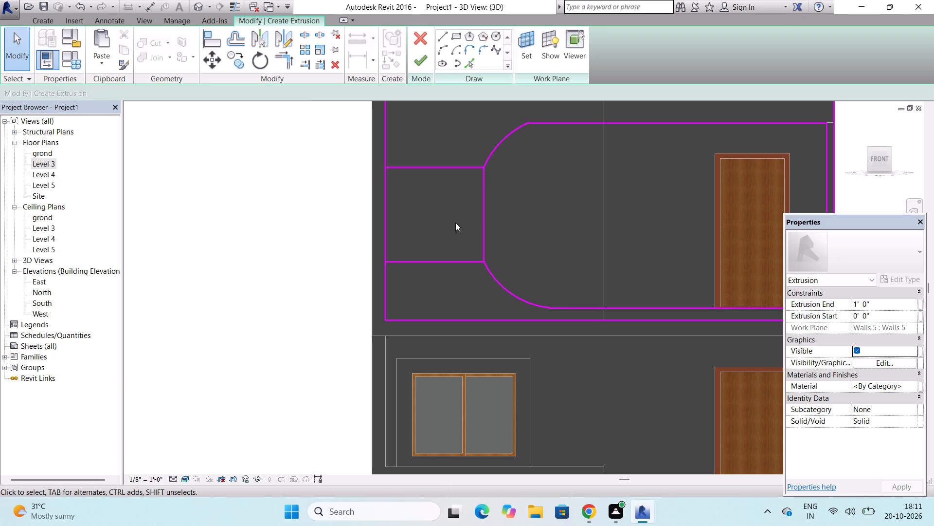
Delete the four sketch lines enclosing the box between the column edge and the two rounded corners: both verticals and both horizontals.
click(486, 208)
click(437, 171)
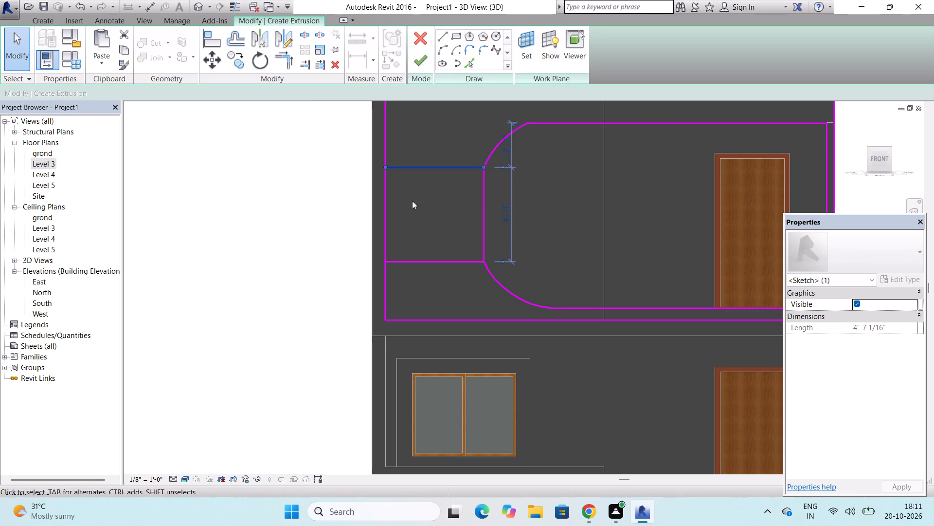
click(387, 214)
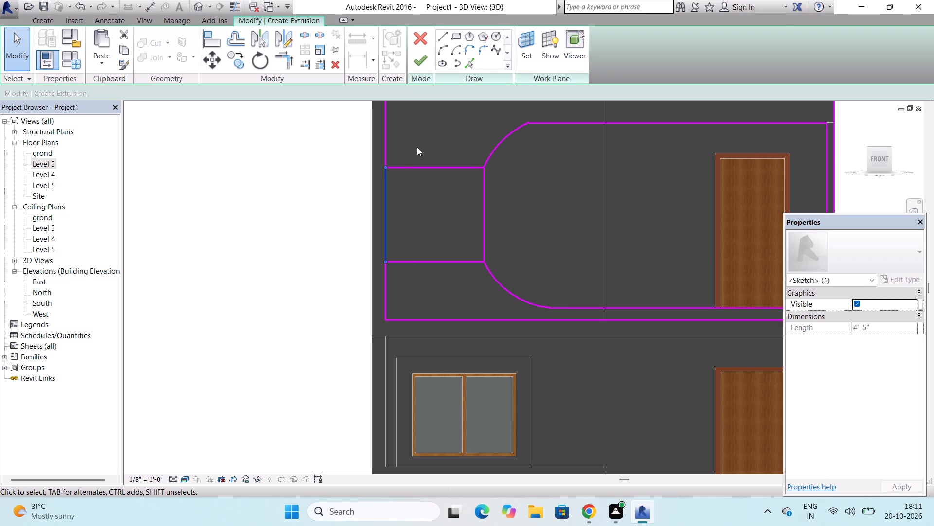
key(Delete)
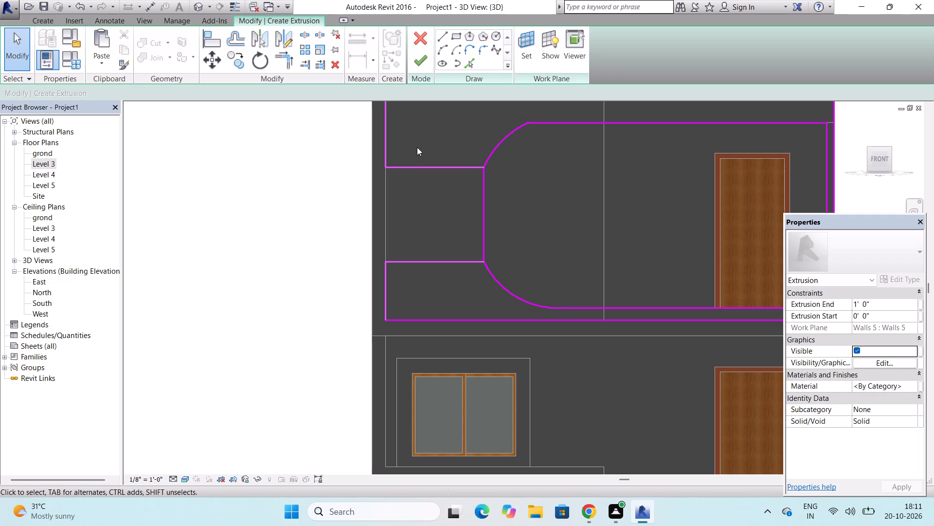
click(417, 167)
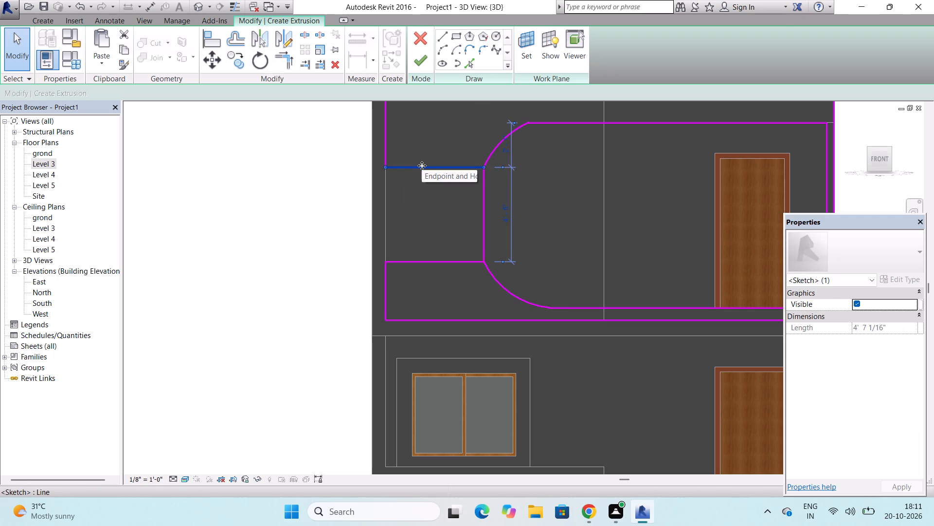
key(Delete)
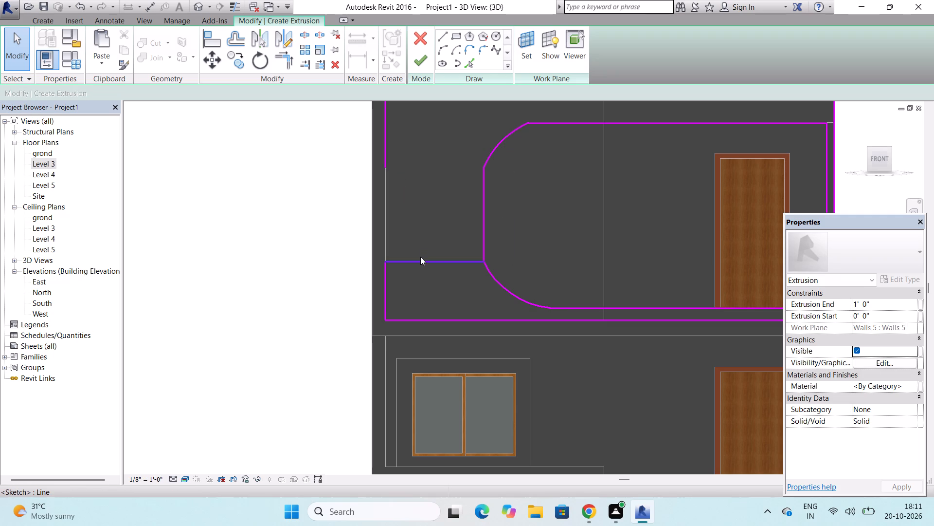
click(420, 257)
key(Delete)
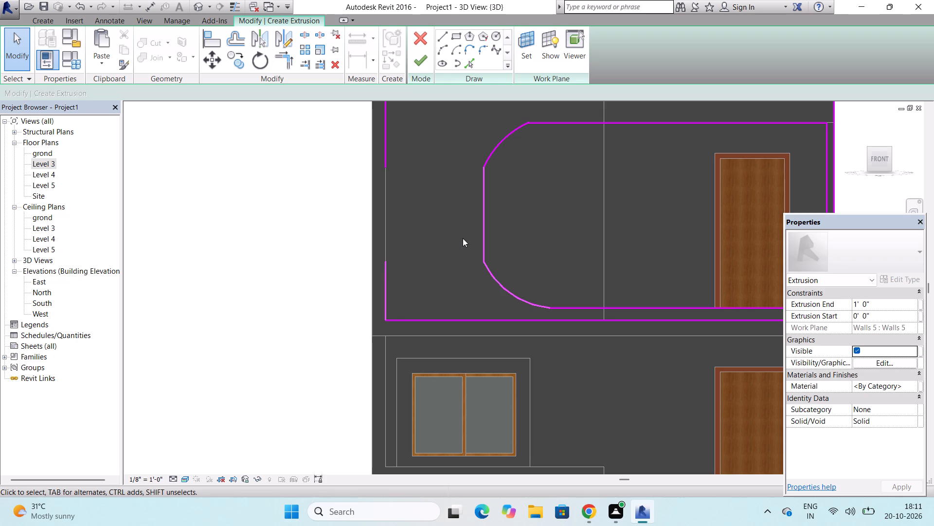
click(485, 218)
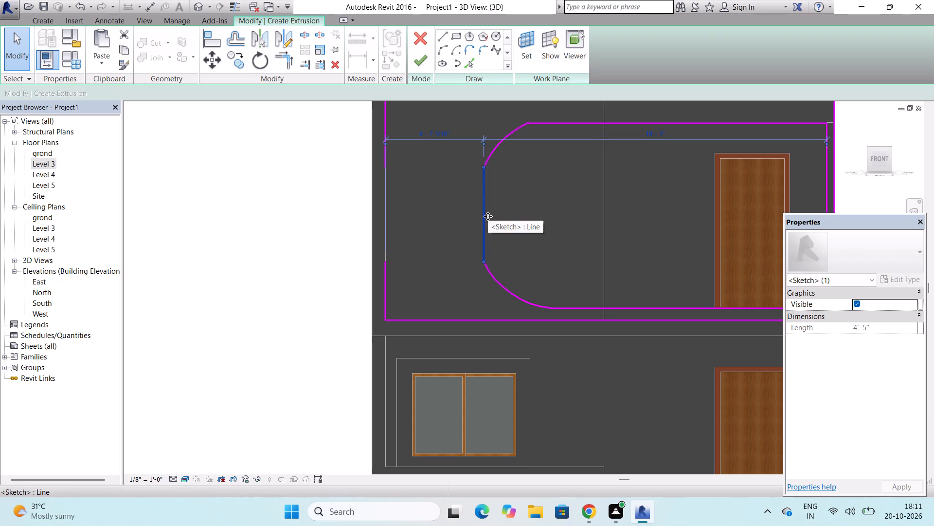
key(Delete)
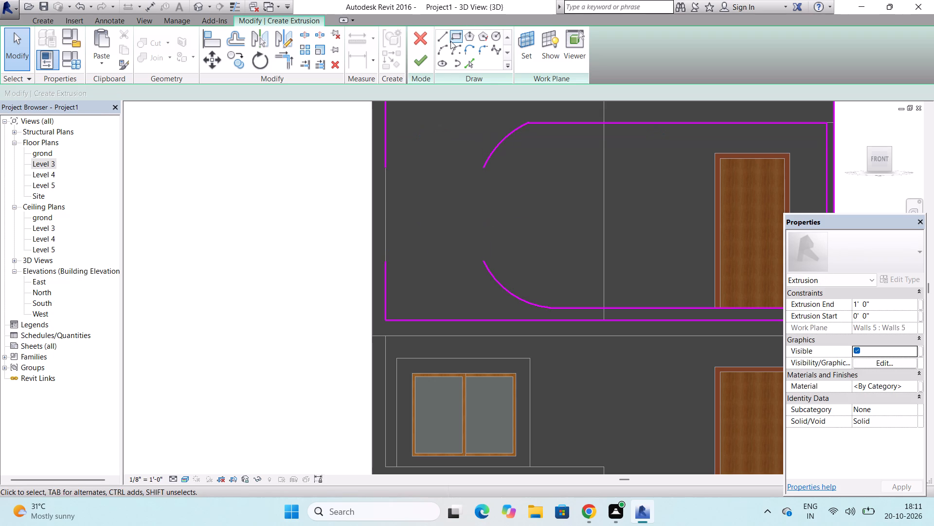
Draw a rectangle about 4'-7" by 4'-5" from the upper end of the column-side gap to the lower arc's free end.
click(452, 38)
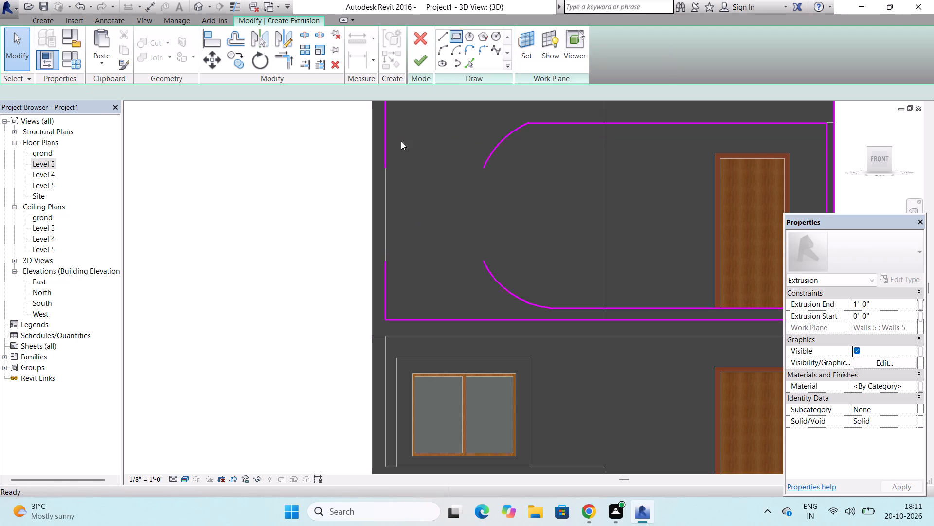
click(390, 166)
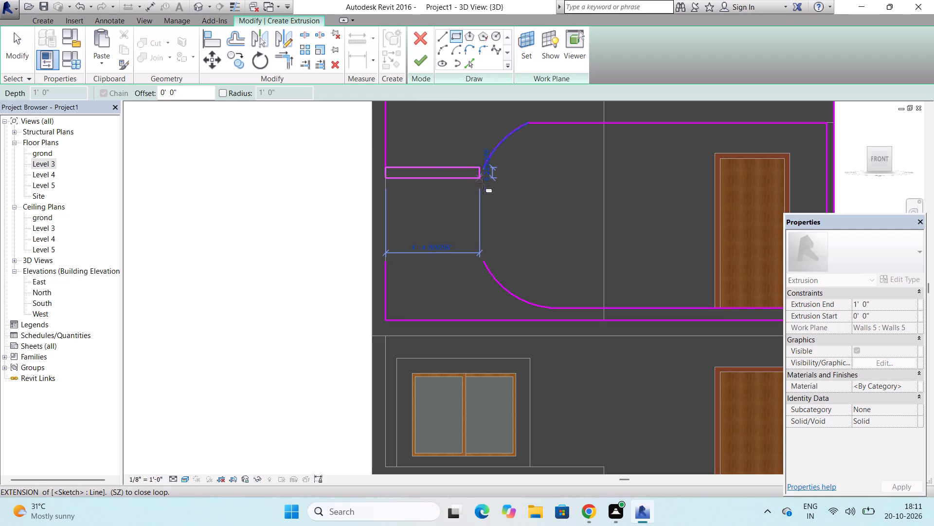
scroll(479, 259, up, 5)
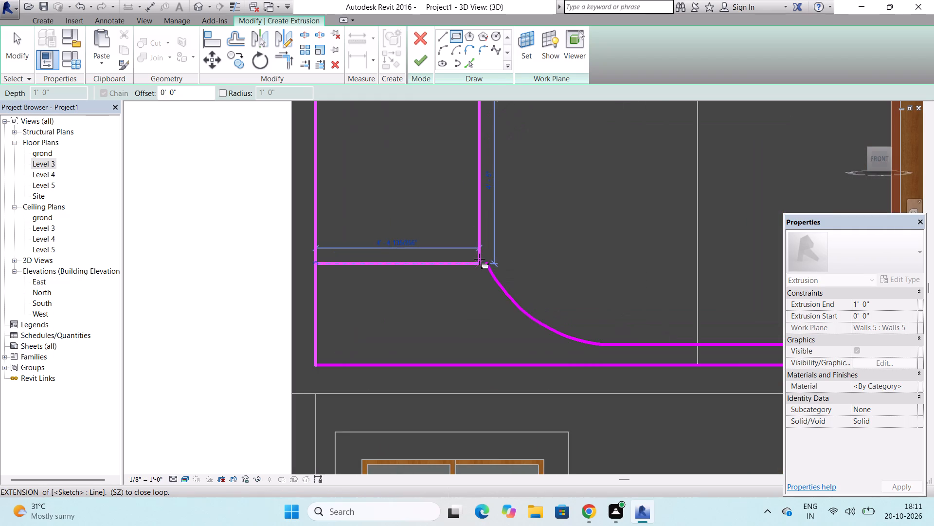
click(485, 261)
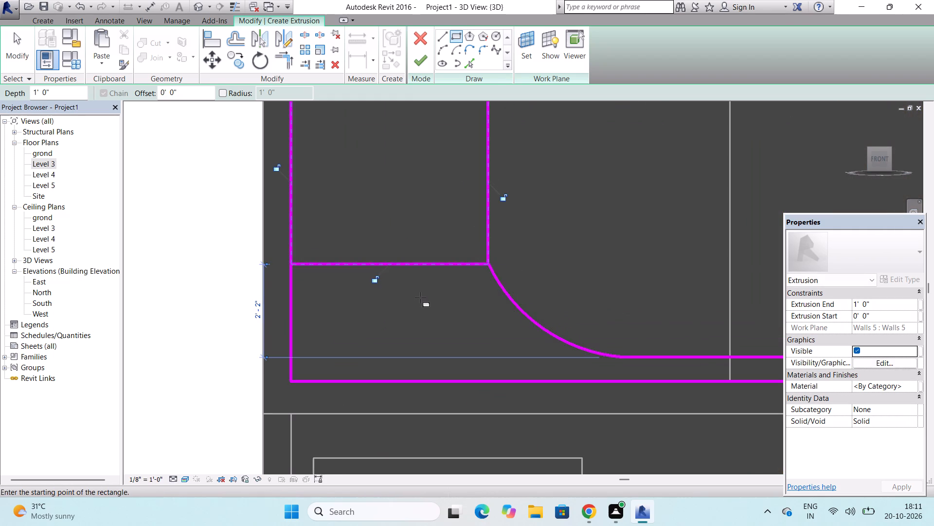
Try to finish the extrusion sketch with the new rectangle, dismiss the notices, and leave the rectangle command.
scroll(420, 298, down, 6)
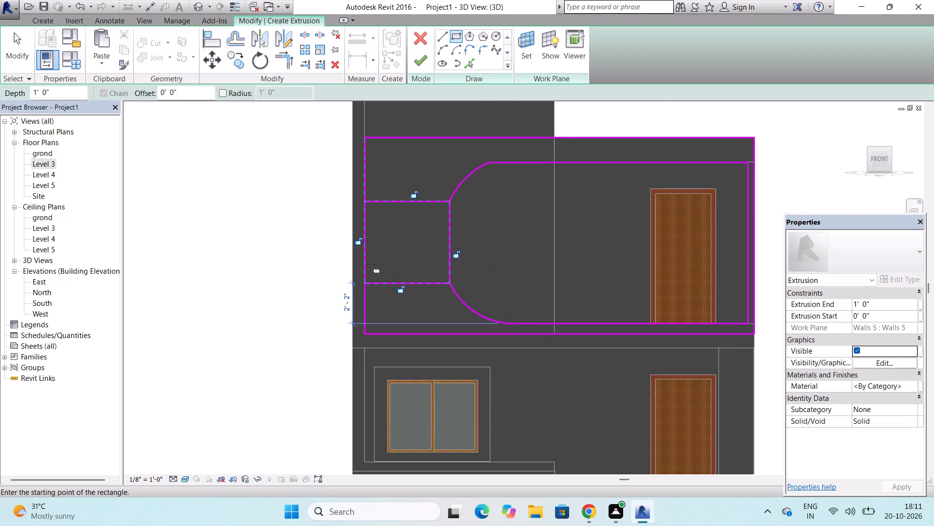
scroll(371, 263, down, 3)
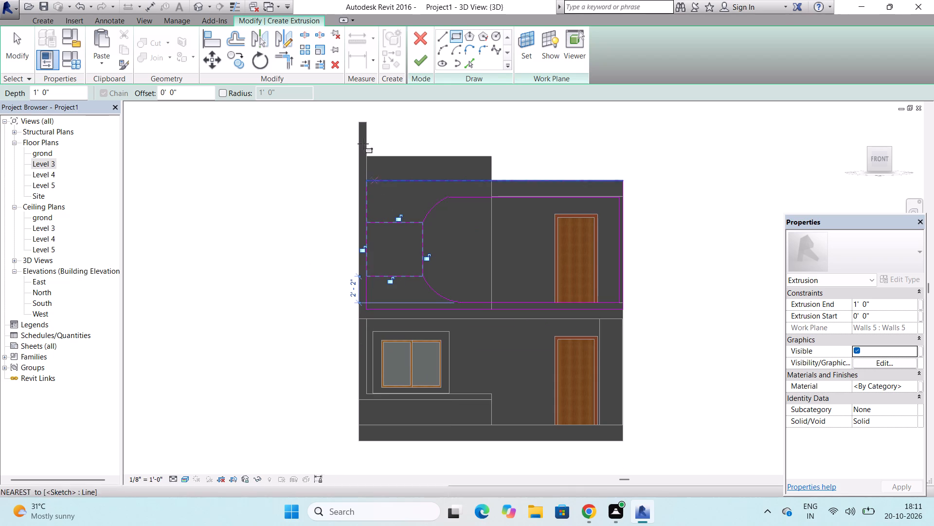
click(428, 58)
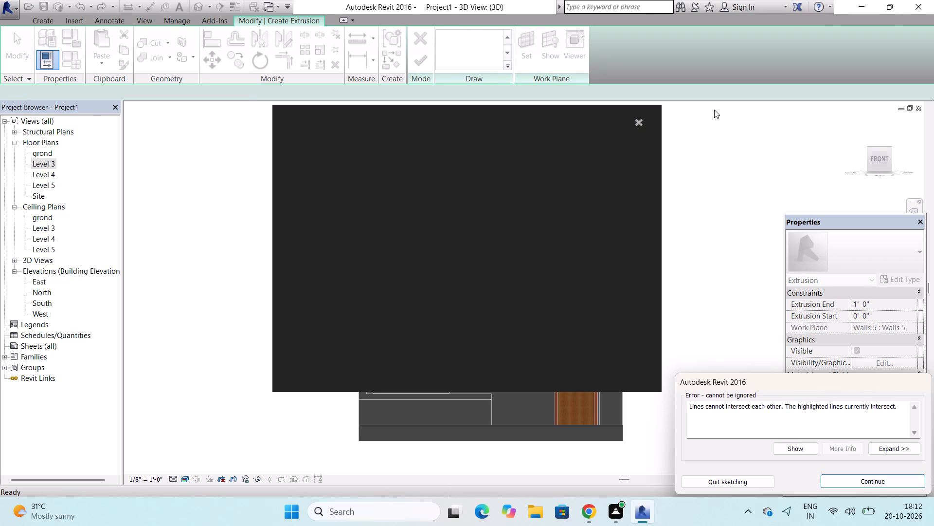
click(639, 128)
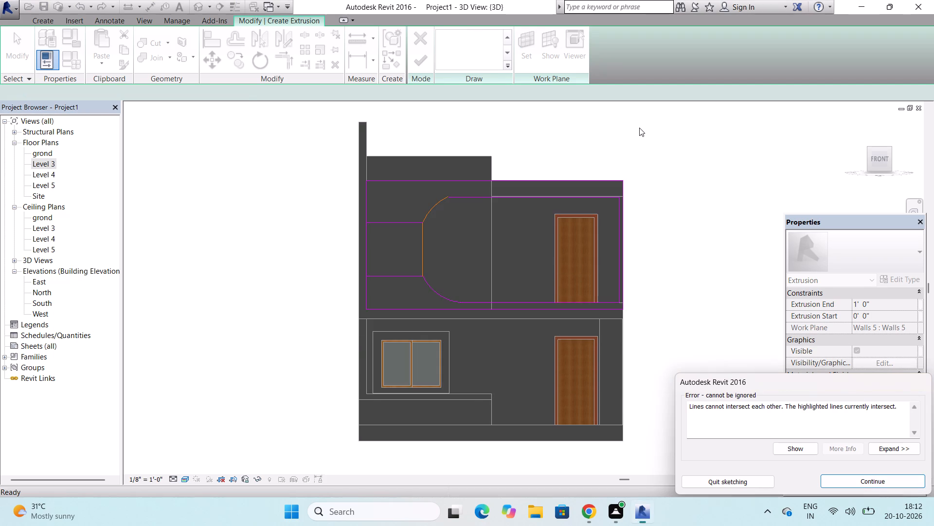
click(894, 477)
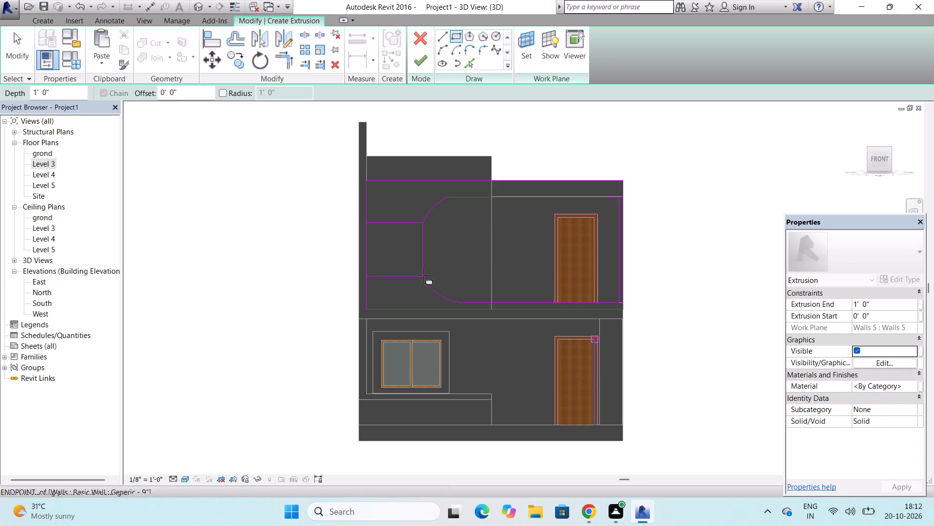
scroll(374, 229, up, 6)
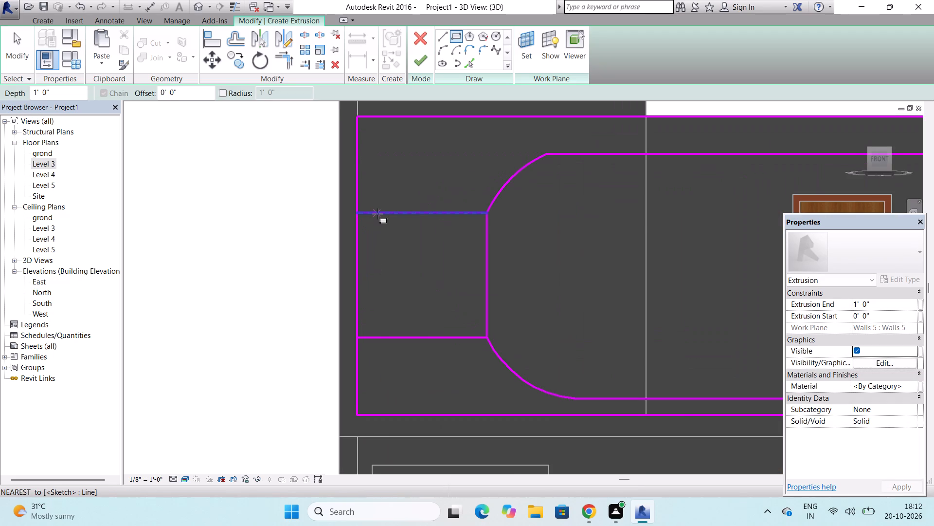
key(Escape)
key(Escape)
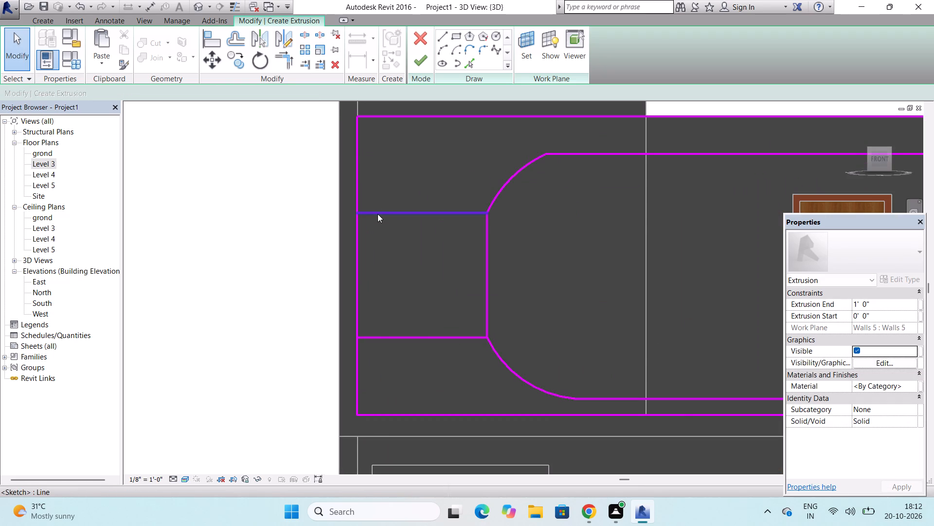
Delete the rectangle's column-side vertical line and the vertical line joining the two arcs, keeping both horizontal lines.
click(352, 255)
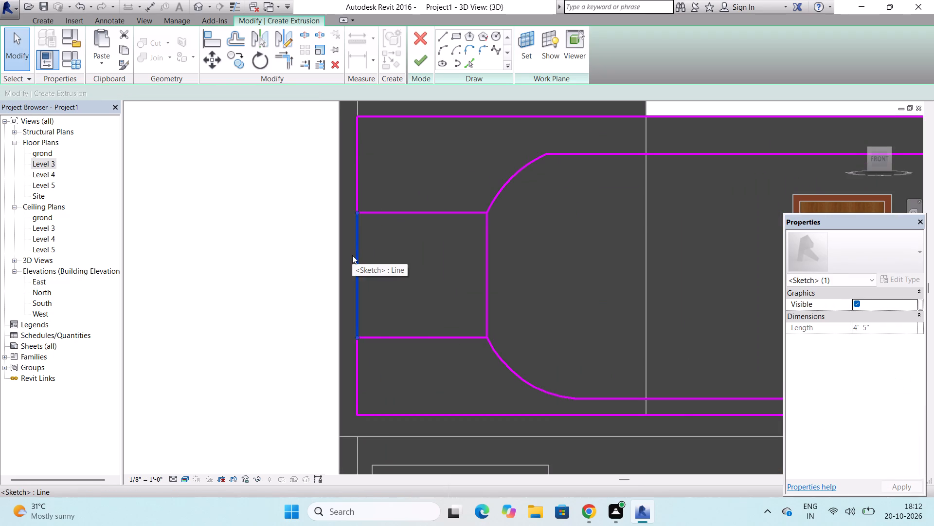
key(Delete)
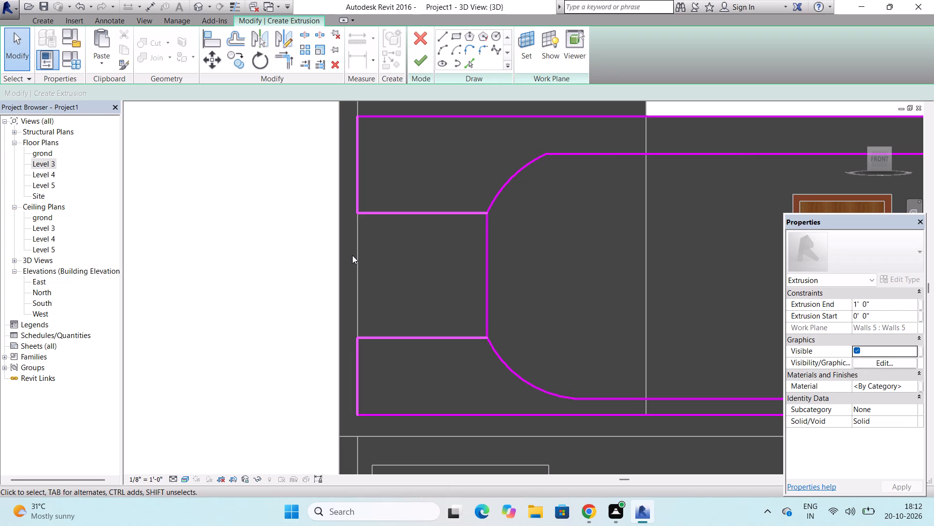
click(487, 269)
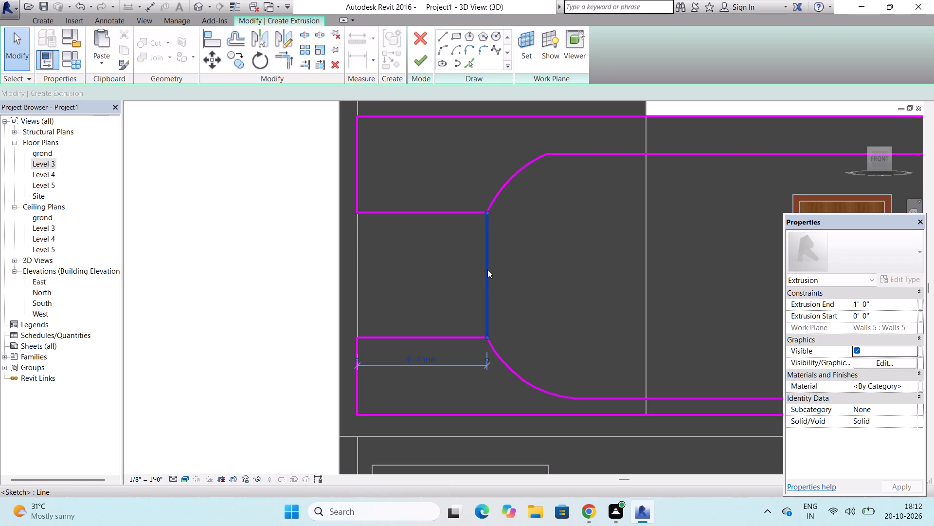
key(Escape)
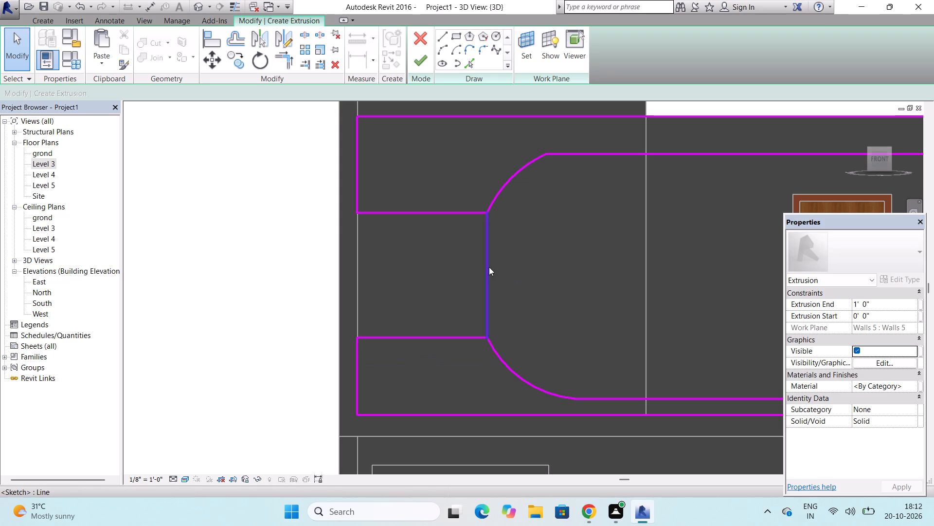
click(489, 267)
key(Delete)
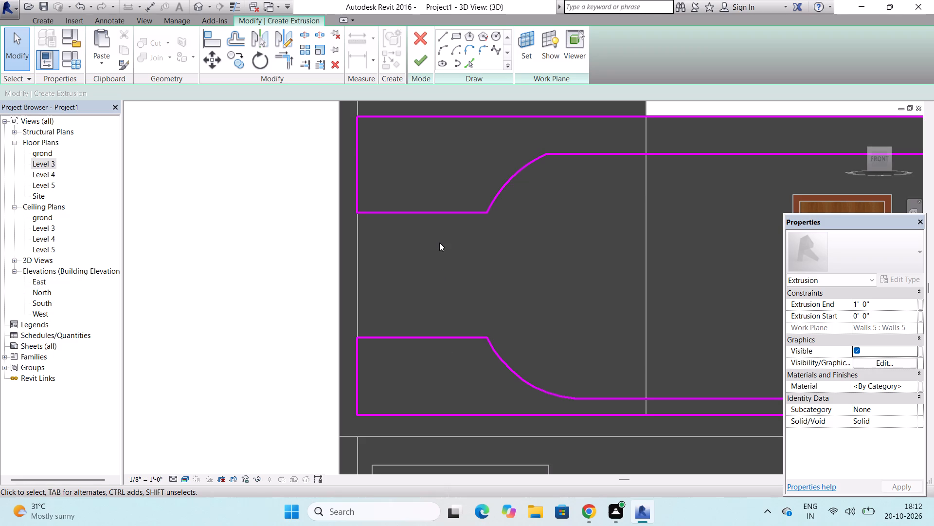
Draw a short horizontal line joining the door-side inner and outer verticals, about 3'-2" above the inner bottom line.
scroll(439, 243, down, 4)
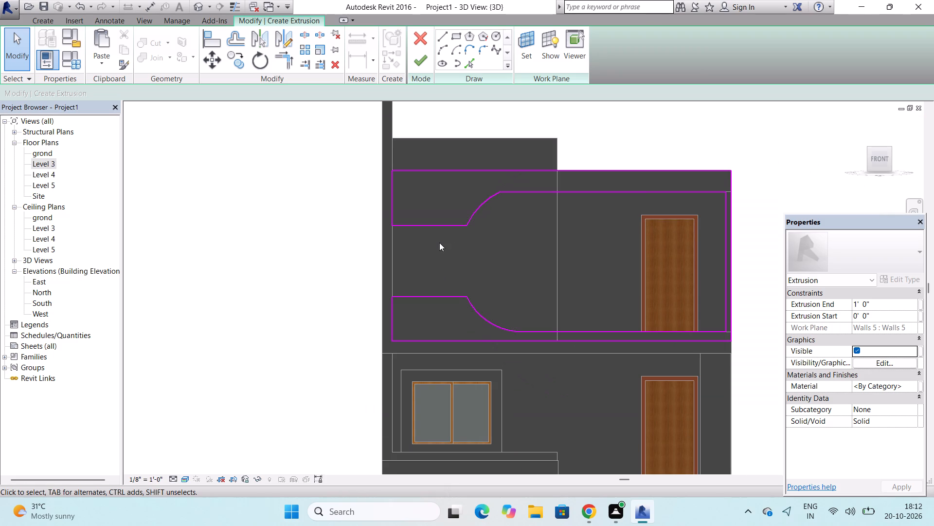
scroll(439, 245, down, 2)
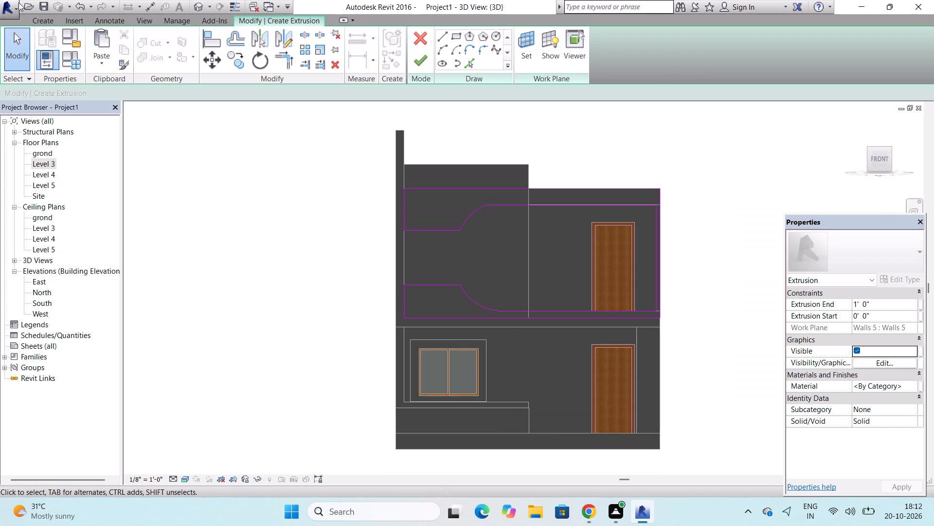
click(438, 35)
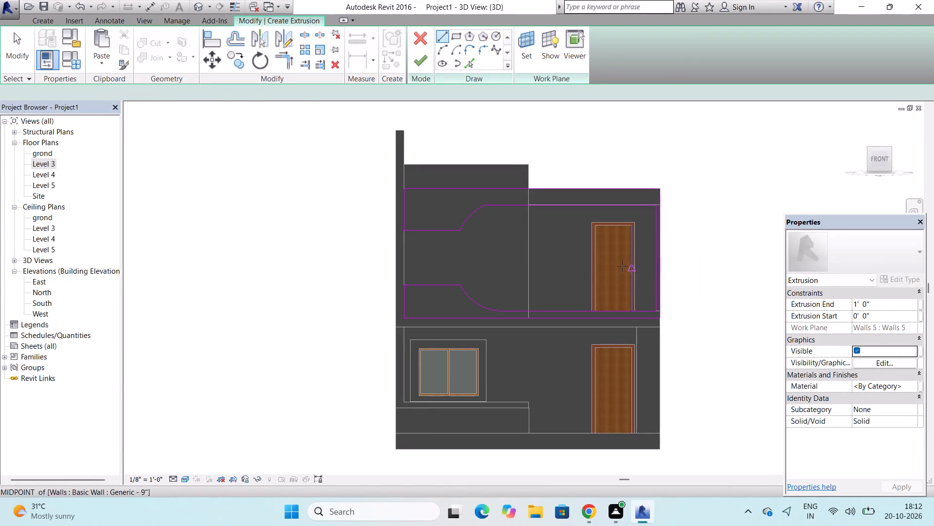
scroll(672, 248, up, 8)
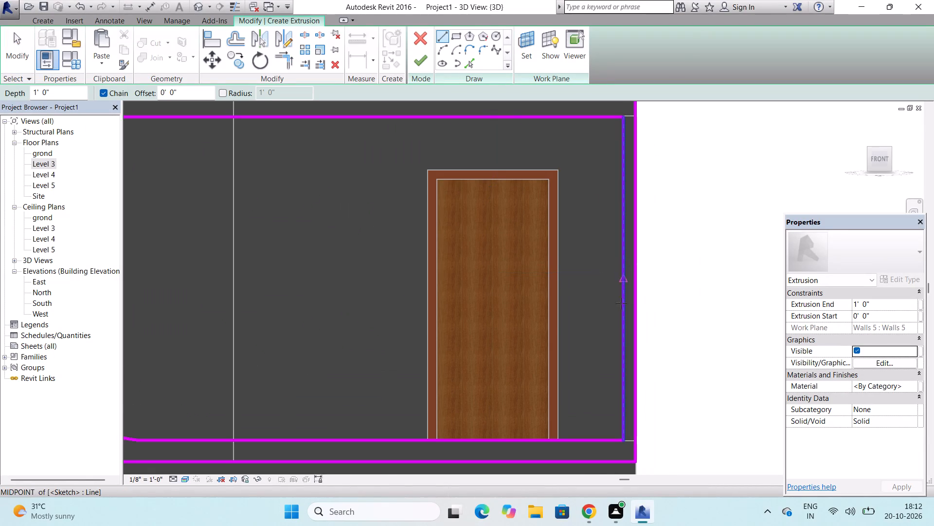
click(623, 324)
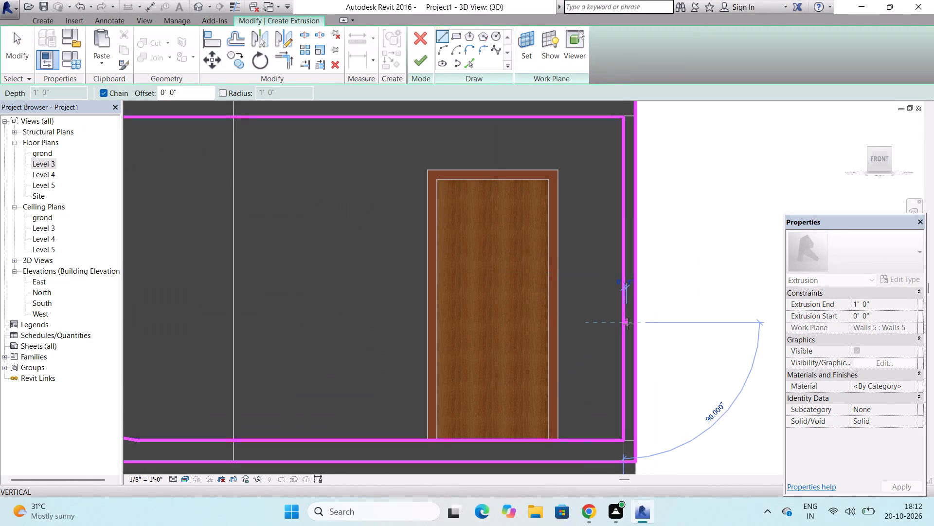
click(639, 325)
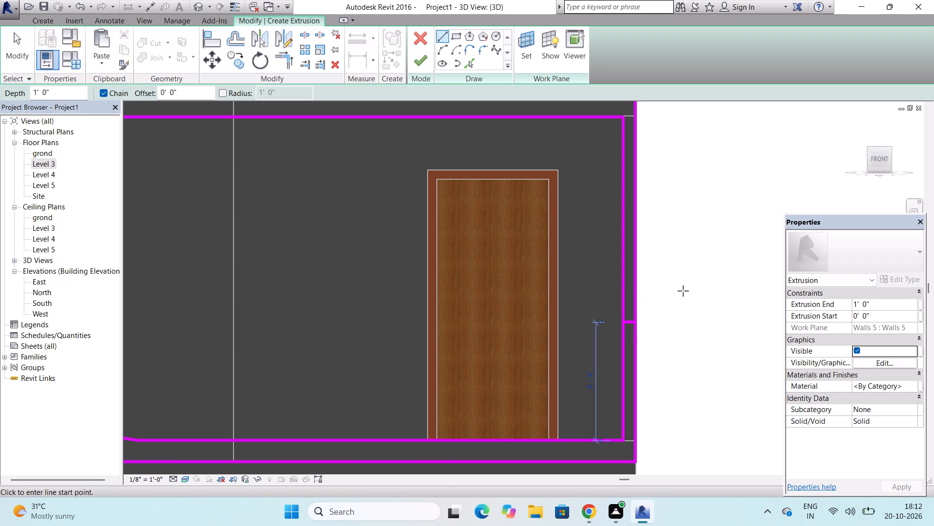
key(Escape)
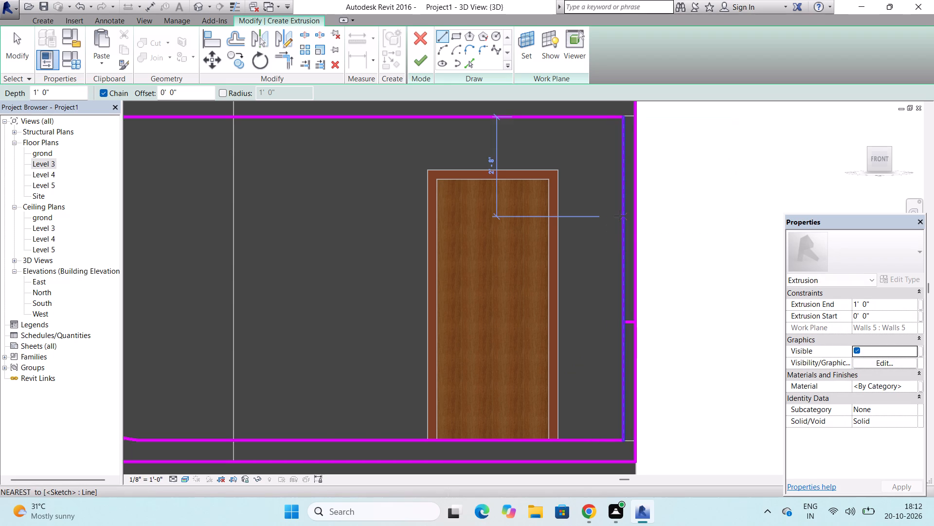
key(Escape)
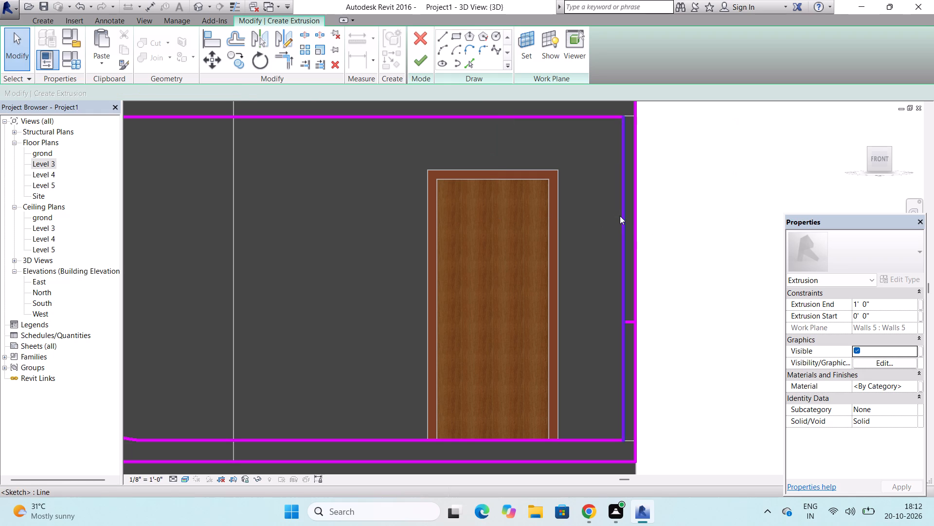
Shorten the door-side inner vertical line to 3'-2" by bringing its top end down to the short horizontal connecting line.
click(618, 156)
click(623, 151)
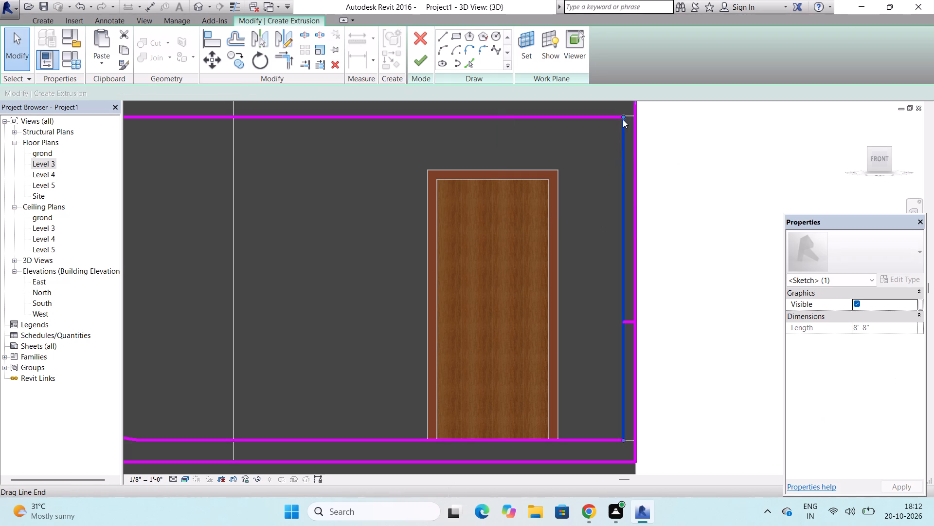
drag(623, 115, 628, 246)
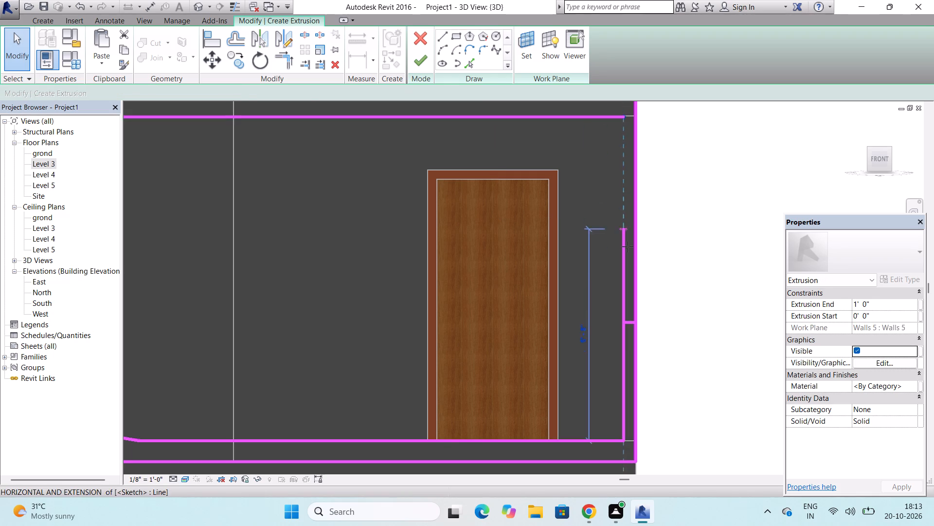
drag(628, 246, 619, 320)
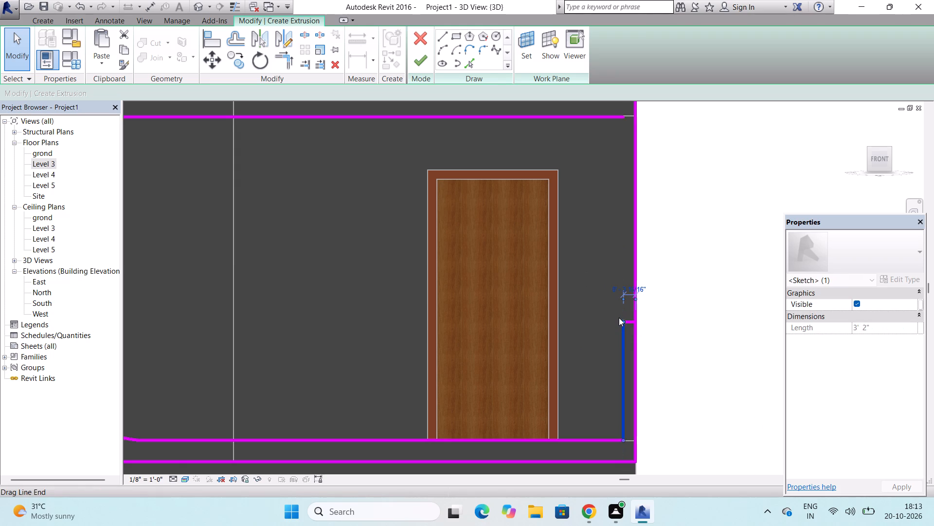
Undo the last line shortening and instead shorten the door-side inner vertical to 5'-6" by raising its bottom end to the short horizontal line.
scroll(619, 318, up, 1)
scroll(619, 318, down, 2)
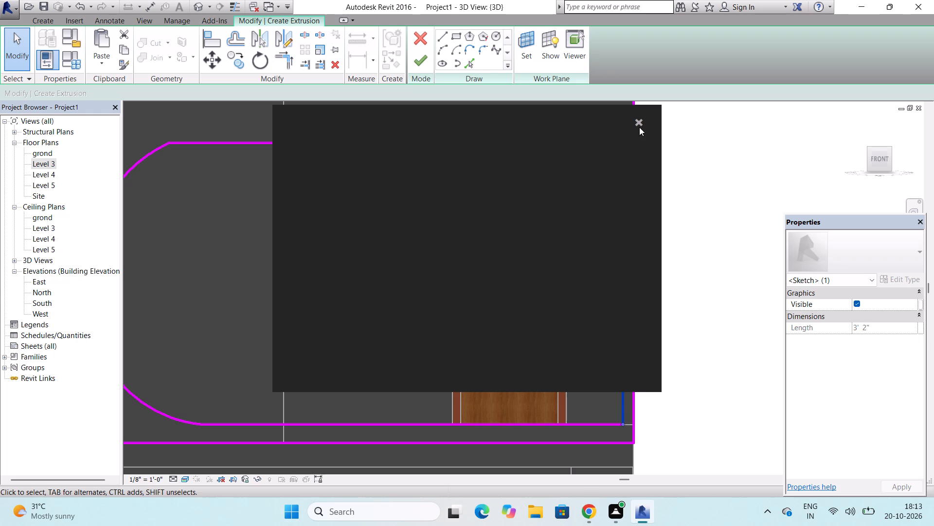
click(639, 124)
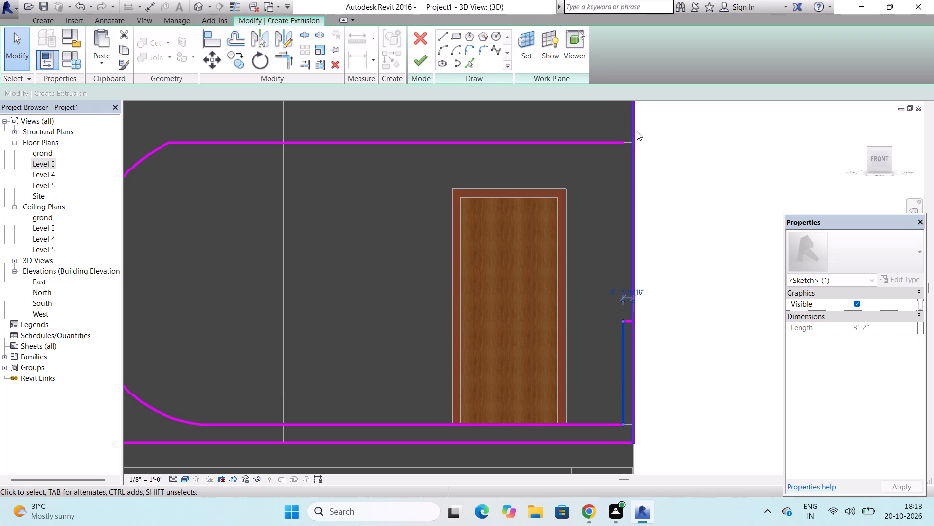
key(ctrl+z)
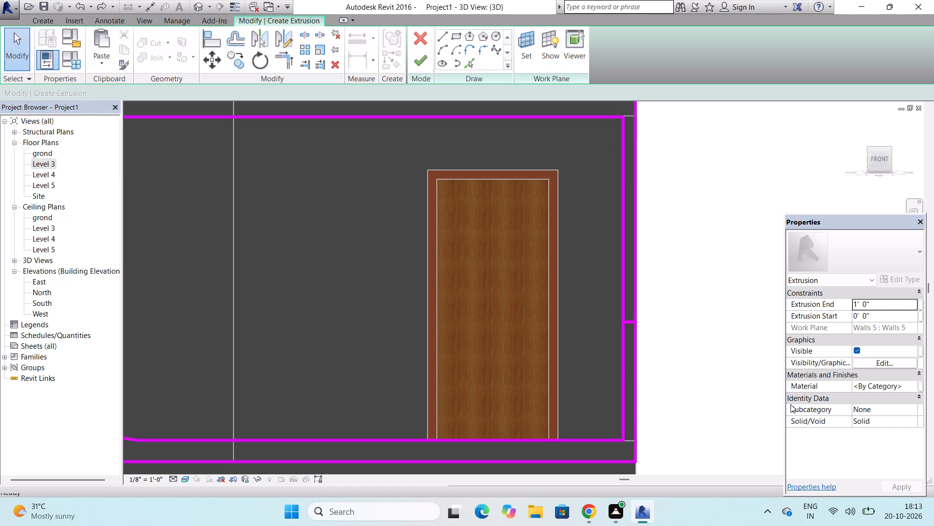
click(620, 421)
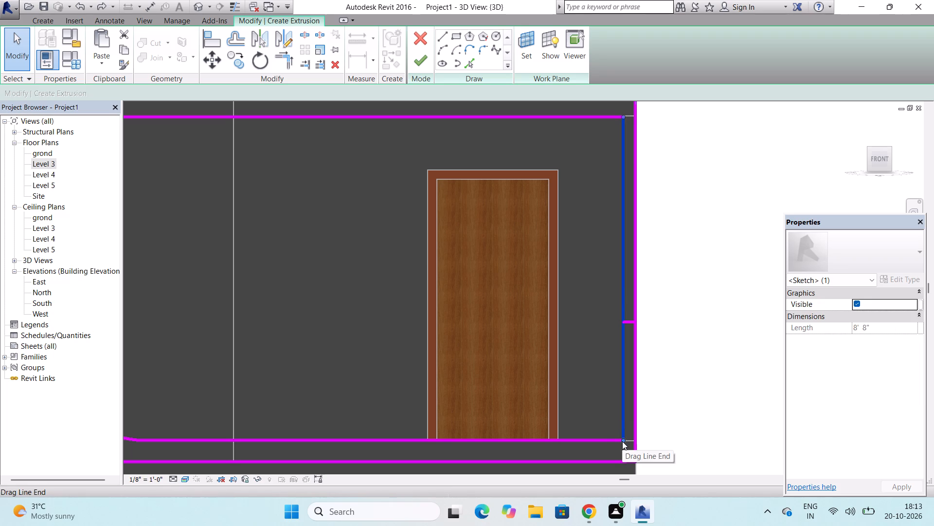
drag(622, 438, 628, 320)
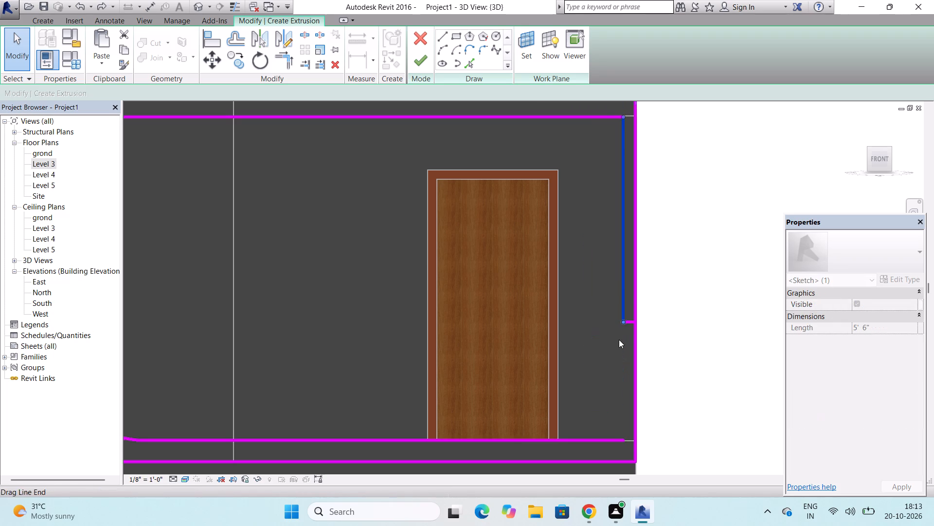
Shorten the door-side outer vertical line to 6'-10" by raising its bottom end to the short horizontal connecting line.
scroll(617, 356, down, 3)
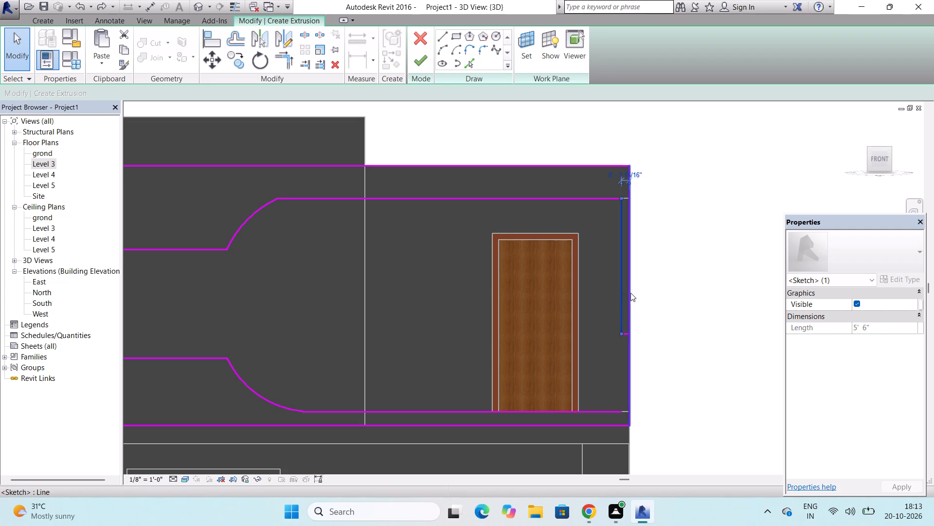
click(630, 293)
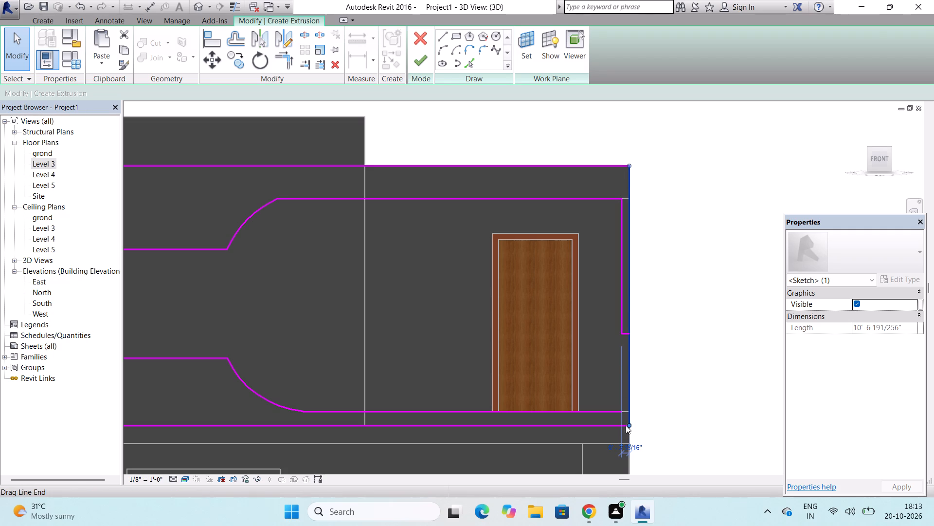
drag(630, 425, 632, 340)
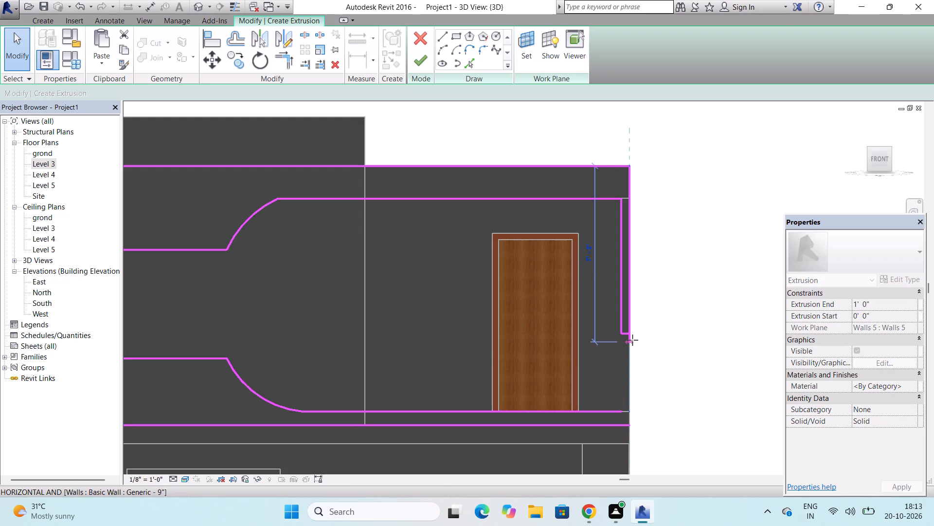
drag(632, 340, 632, 335)
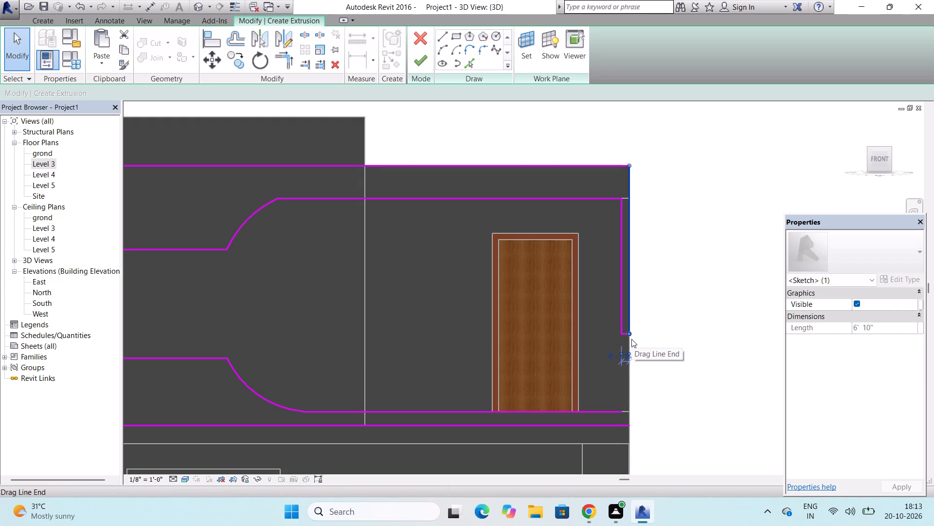
Draw a short vertical line from the door-side end of the outer bottom line up to the inner bottom line's level.
click(441, 34)
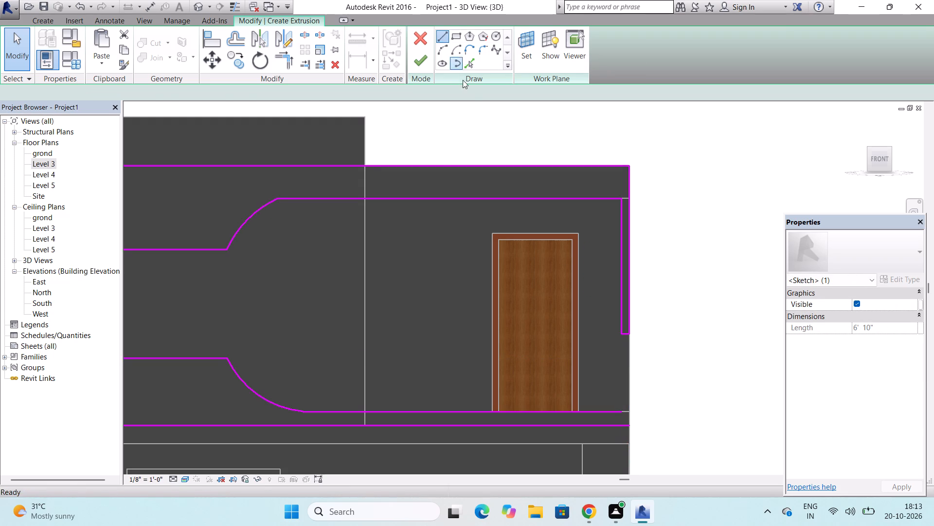
scroll(616, 437, up, 4)
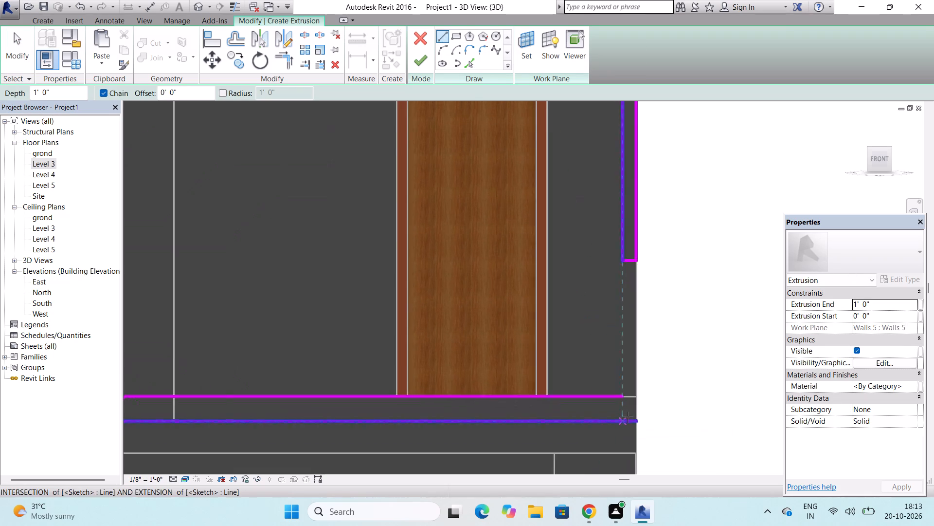
scroll(628, 417, up, 5)
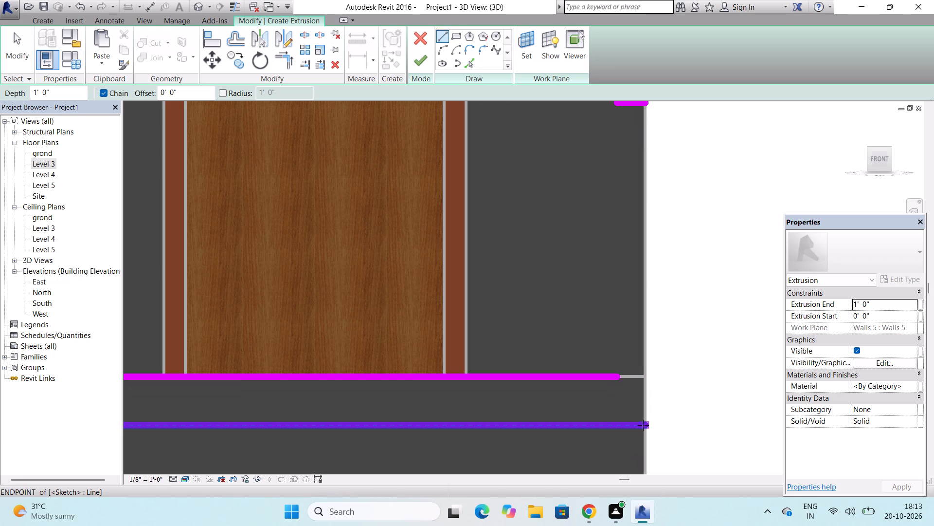
click(647, 426)
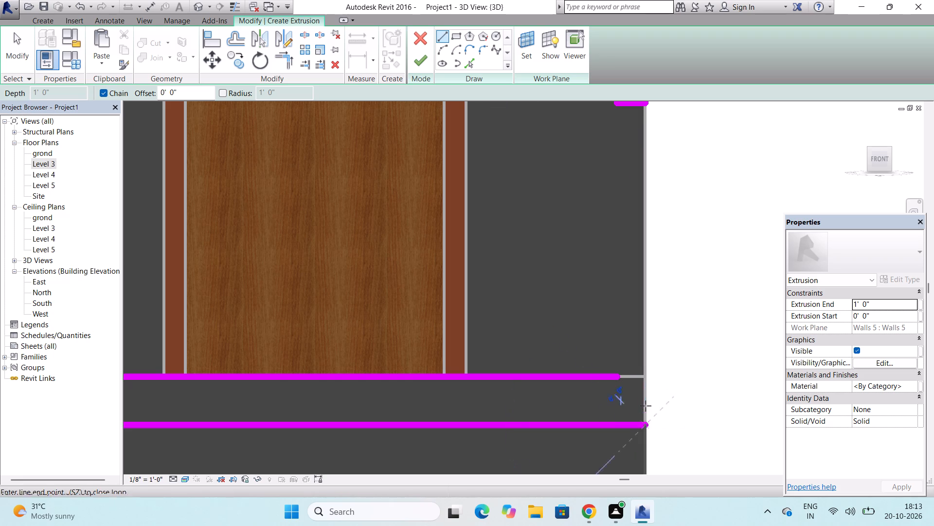
click(646, 377)
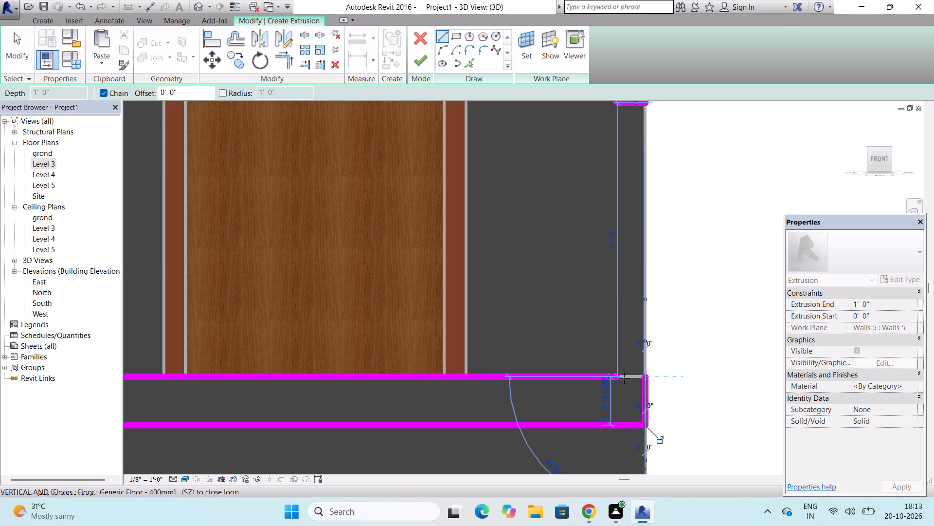
key(Escape)
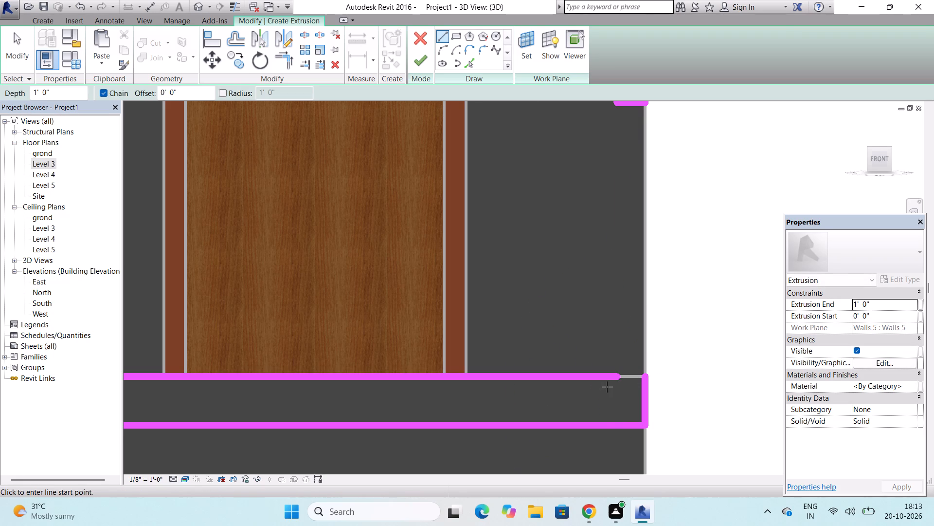
key(Escape)
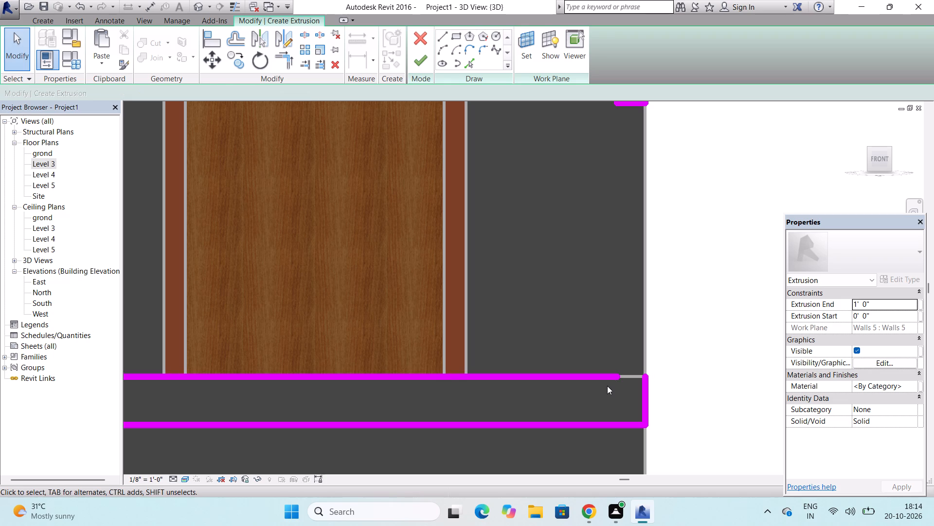
Extend the inner bottom line's door-side end to the top of the short vertical line, closing the lower band.
click(604, 372)
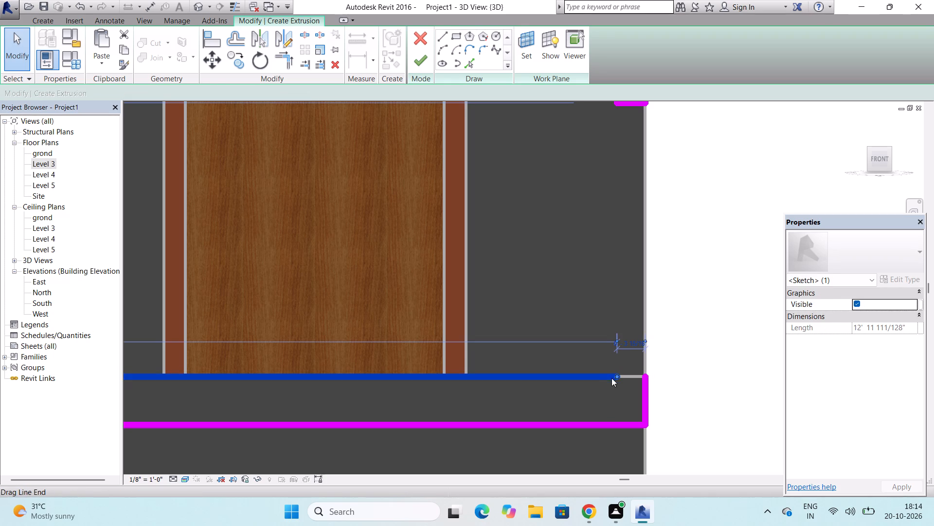
drag(617, 375, 637, 376)
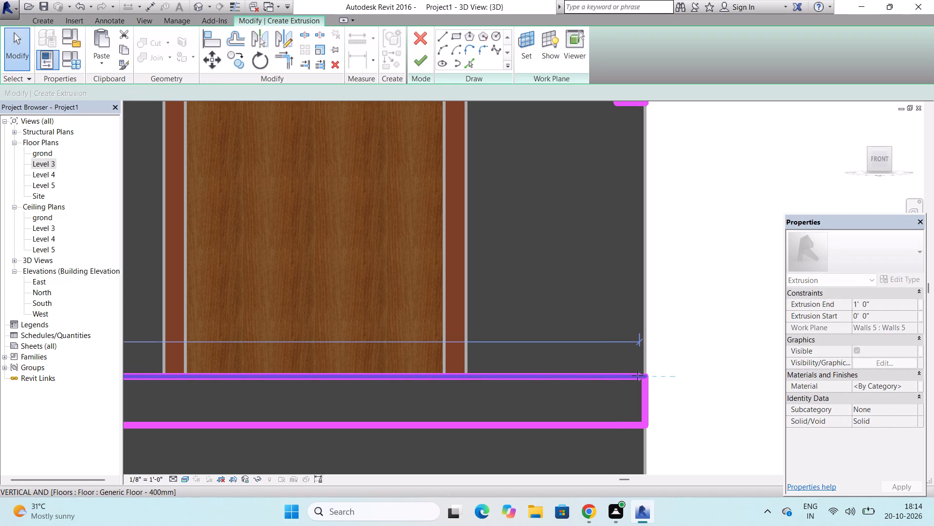
drag(637, 376, 644, 376)
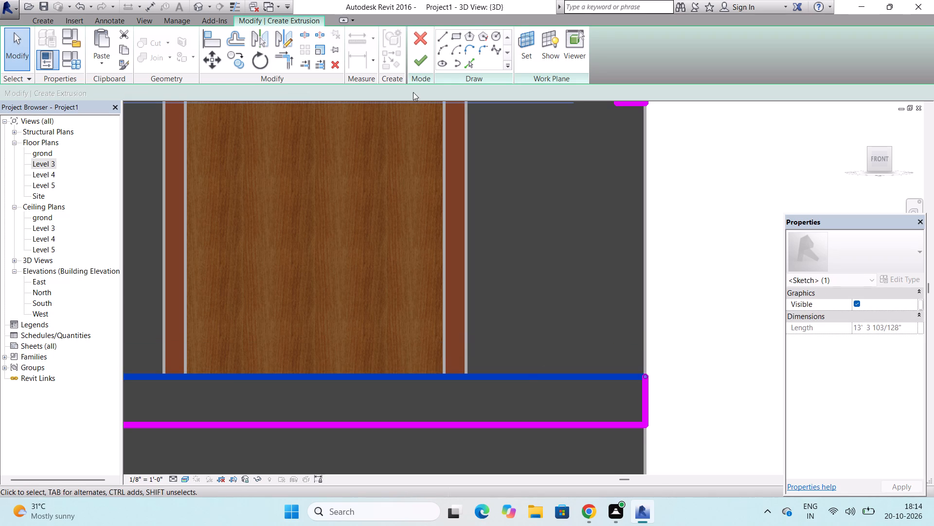
Finish the surround's extrusion sketch and complete the in-place model.
click(420, 60)
scroll(679, 321, down, 11)
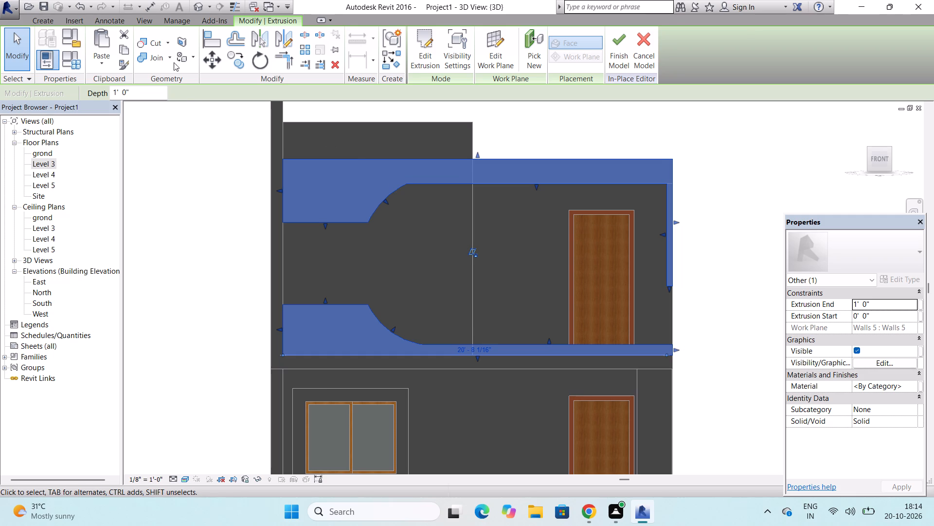
click(624, 57)
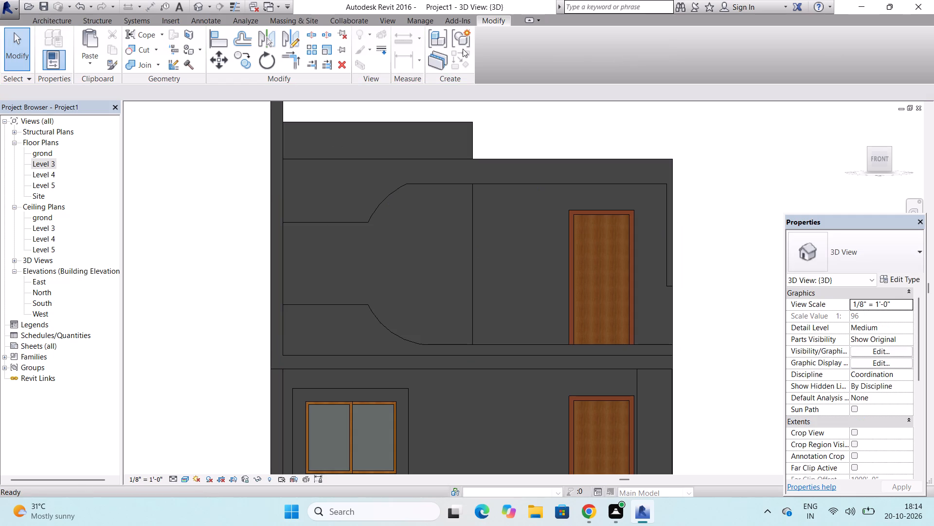
Create a new in-place model in the Walls category, accepting the suggested name.
click(62, 22)
click(154, 57)
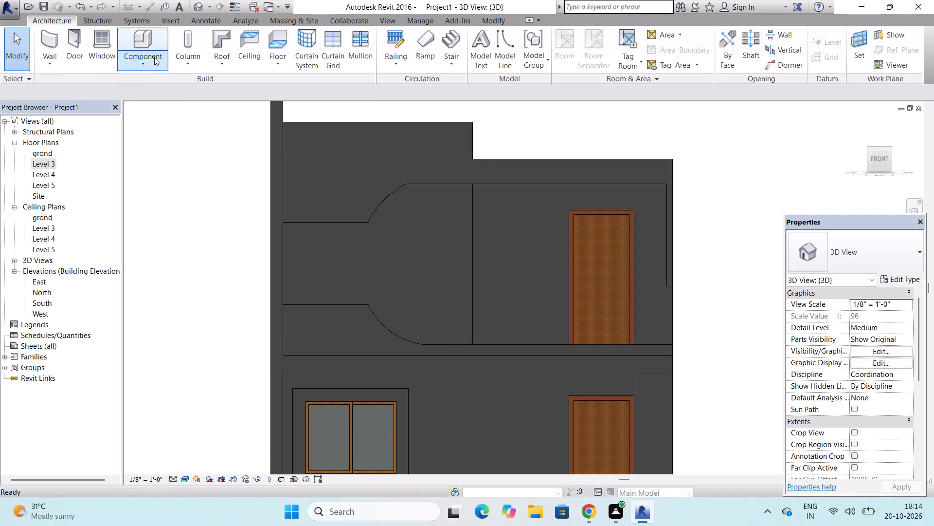
click(154, 107)
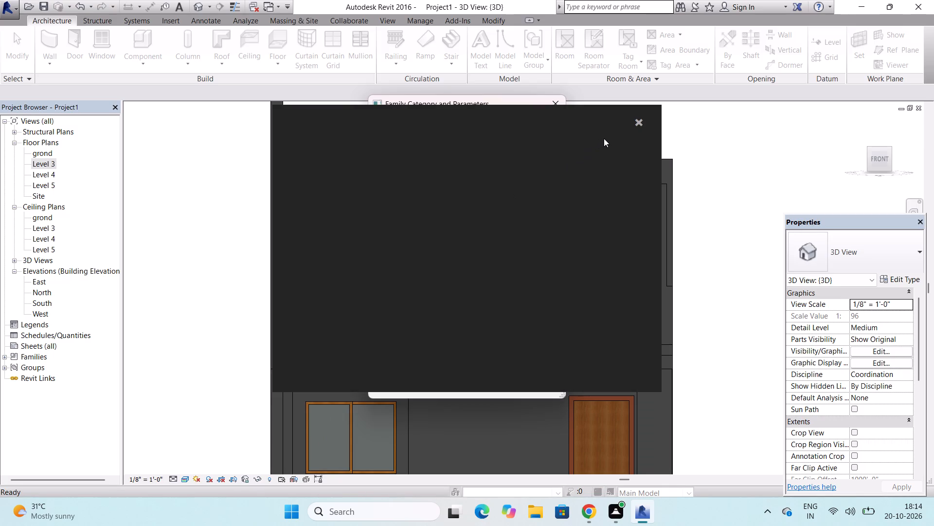
click(637, 122)
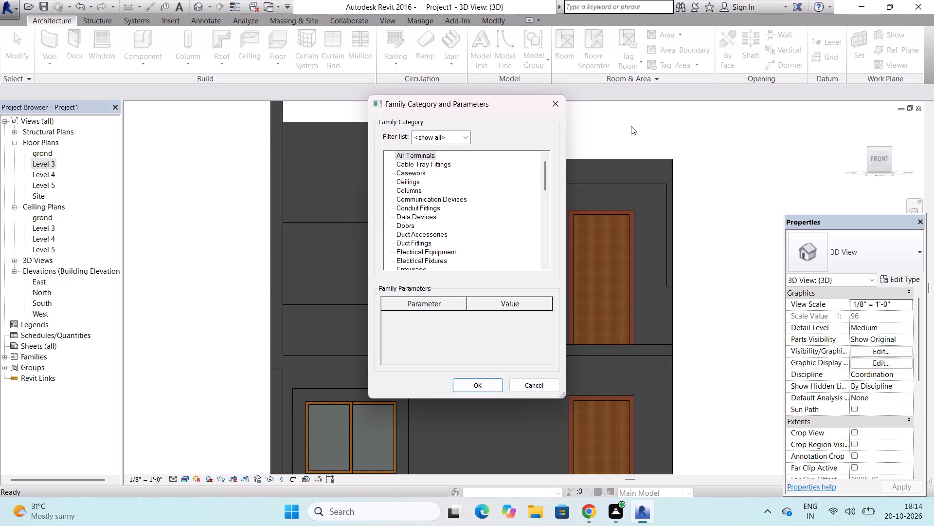
scroll(426, 207, down, 20)
scroll(426, 207, down, 3)
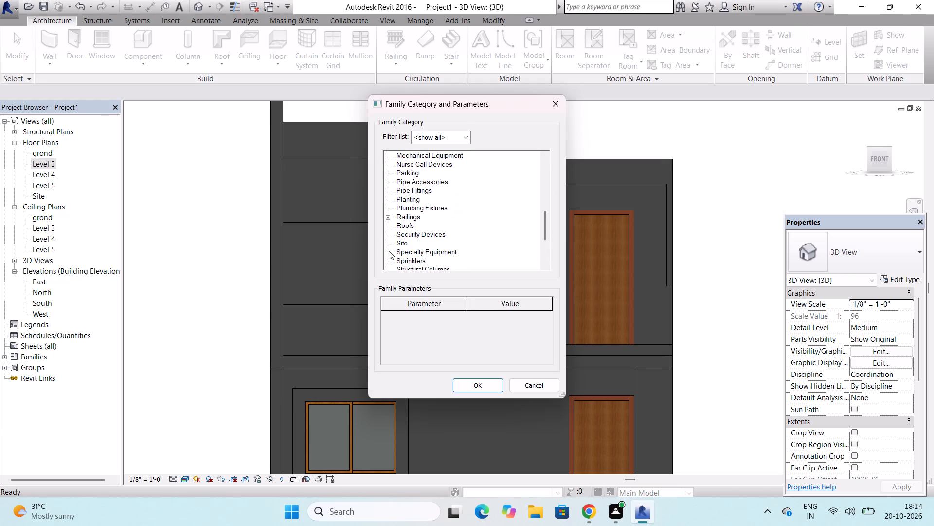
scroll(389, 251, down, 13)
click(408, 250)
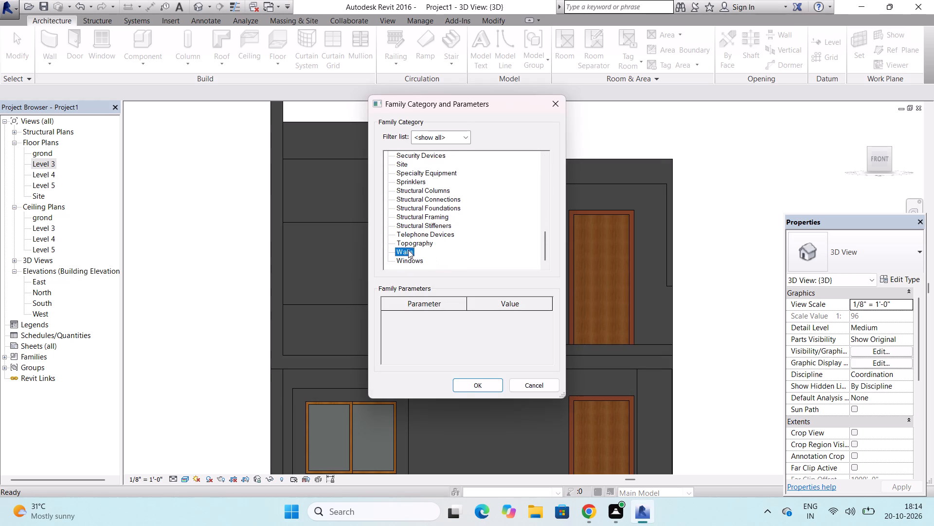
click(464, 387)
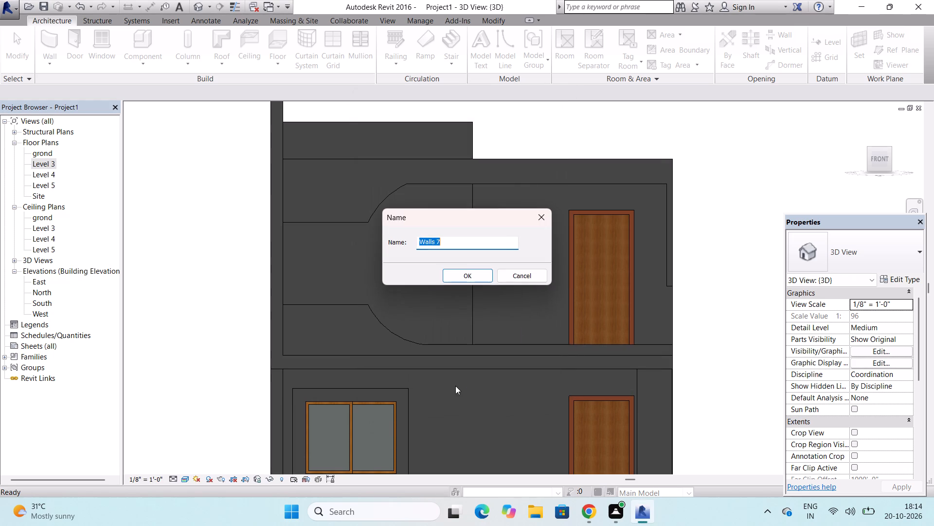
click(469, 275)
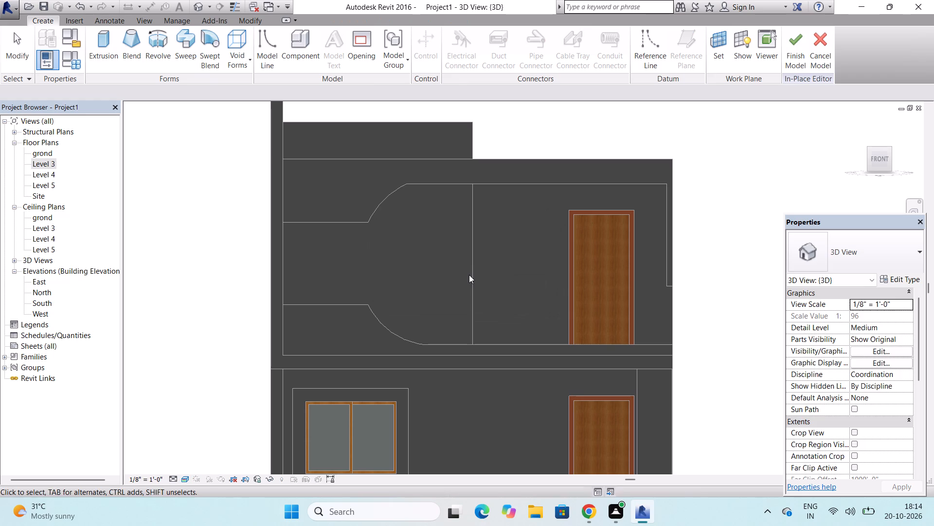
Set the work plane by picking the front face plane at the upper storey's middle vertical edge.
click(718, 56)
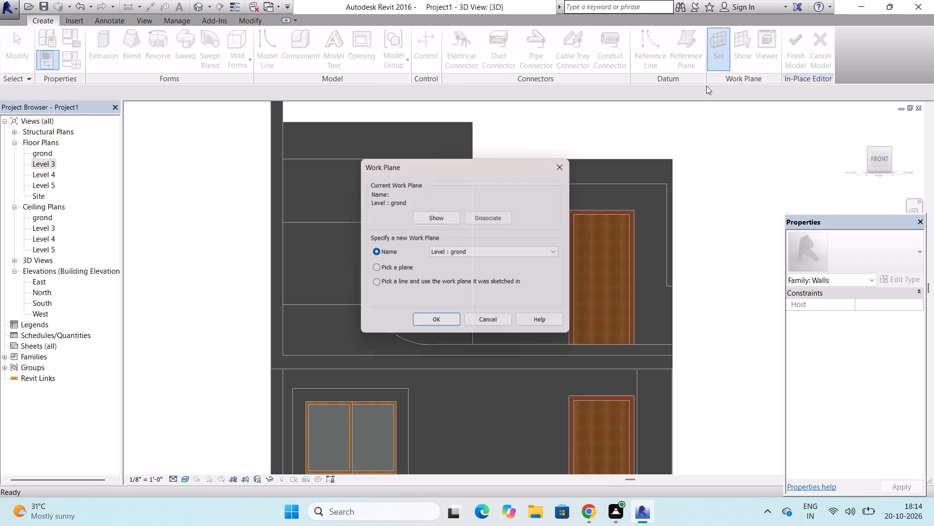
click(375, 267)
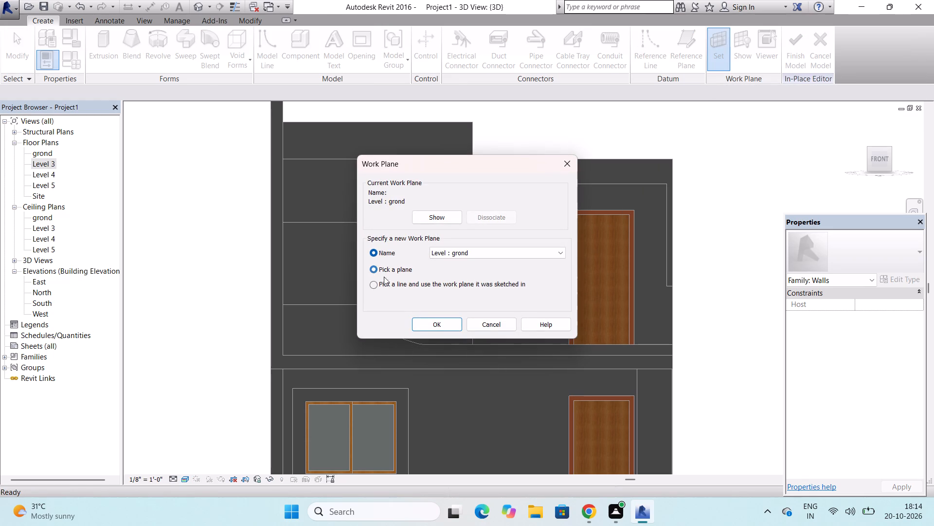
click(430, 327)
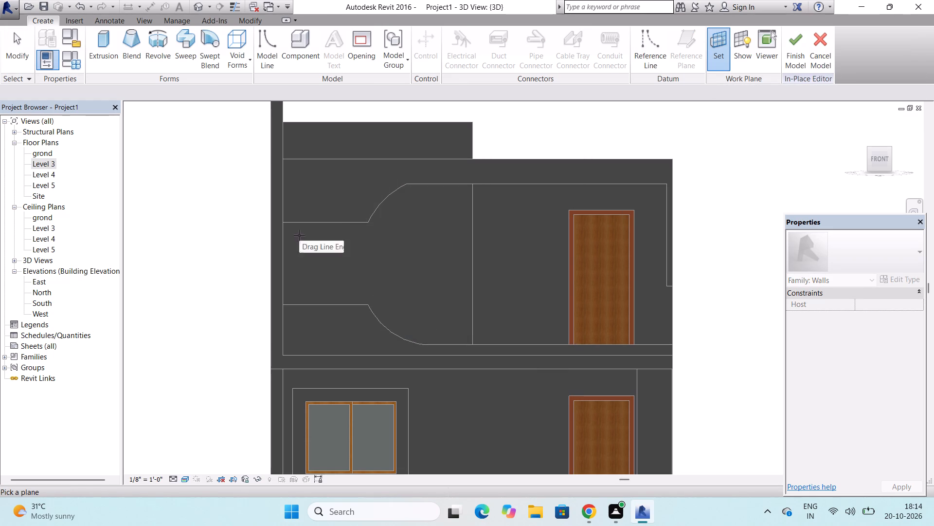
click(469, 245)
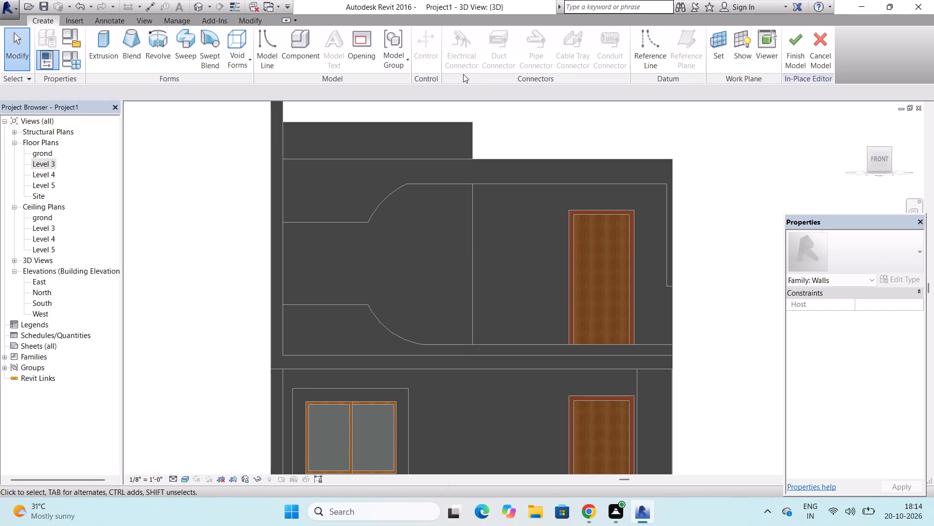
Start an extrusion and sketch a rectangle about 4'-6" wide and 3'-10" high between the curved surround's two short horizontal edges.
click(104, 38)
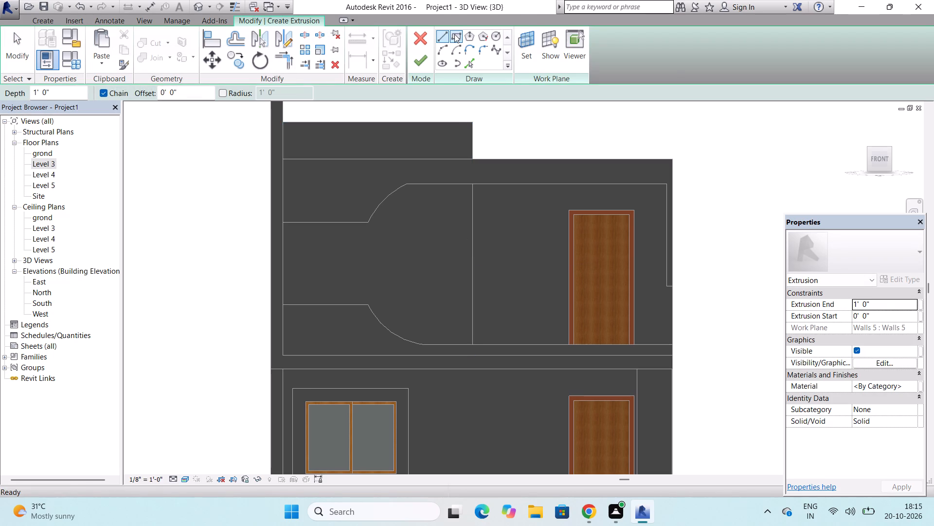
click(454, 34)
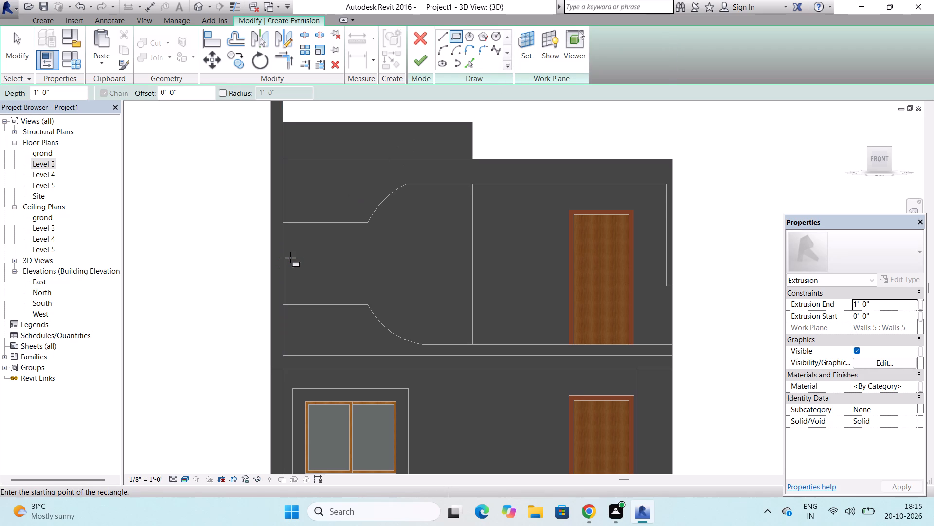
scroll(290, 258, up, 2)
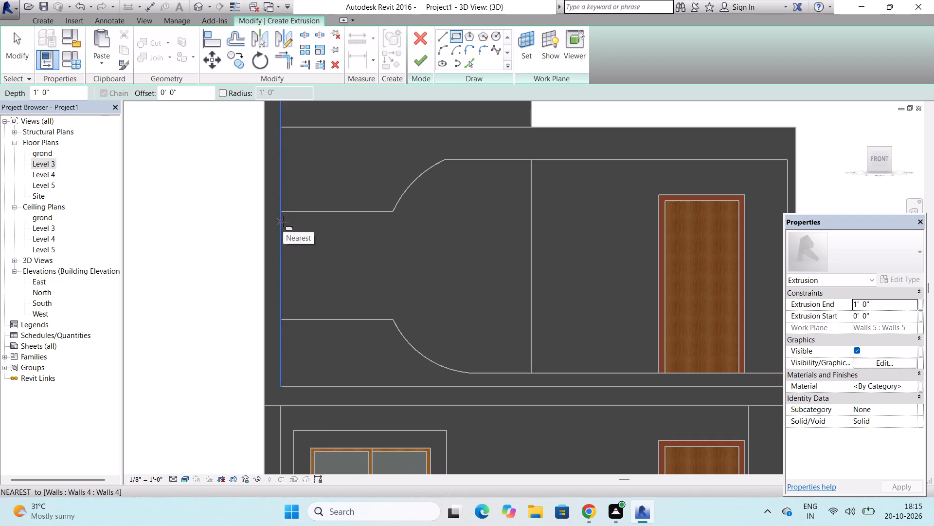
click(283, 222)
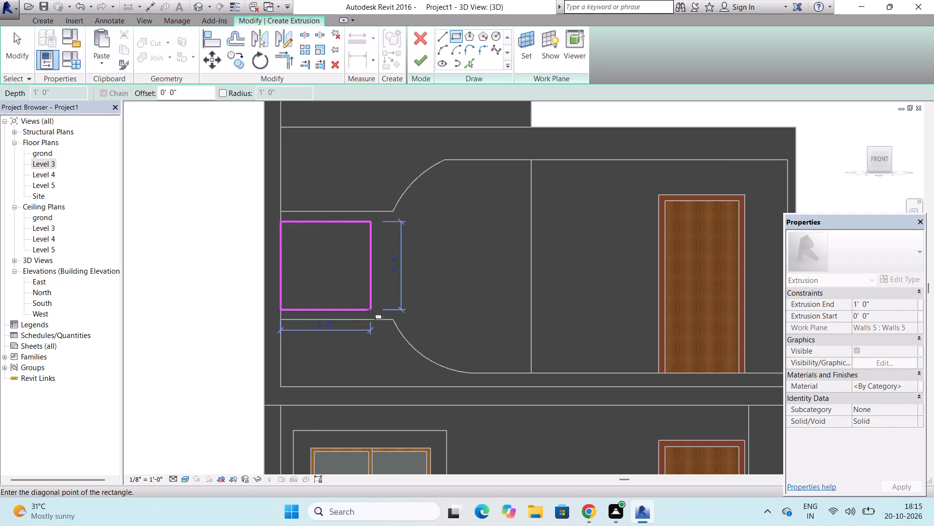
scroll(387, 312, up, 2)
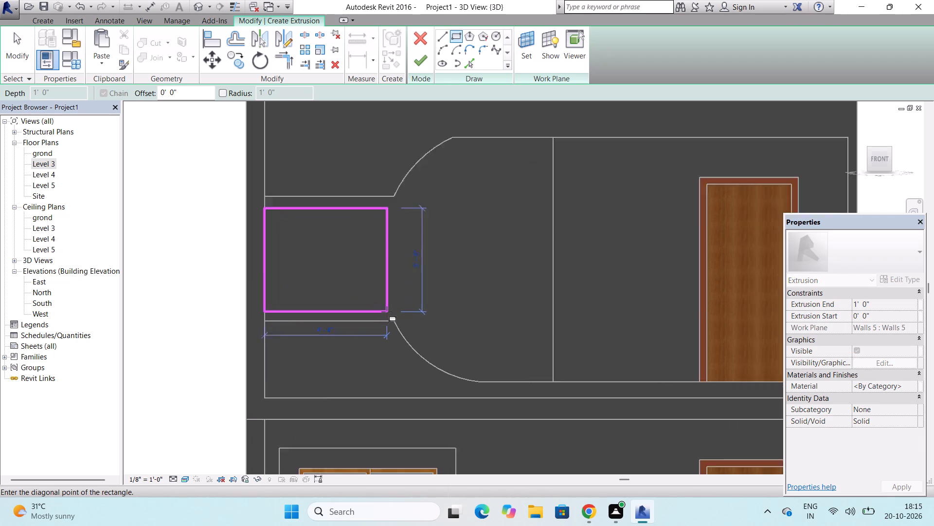
scroll(387, 312, up, 2)
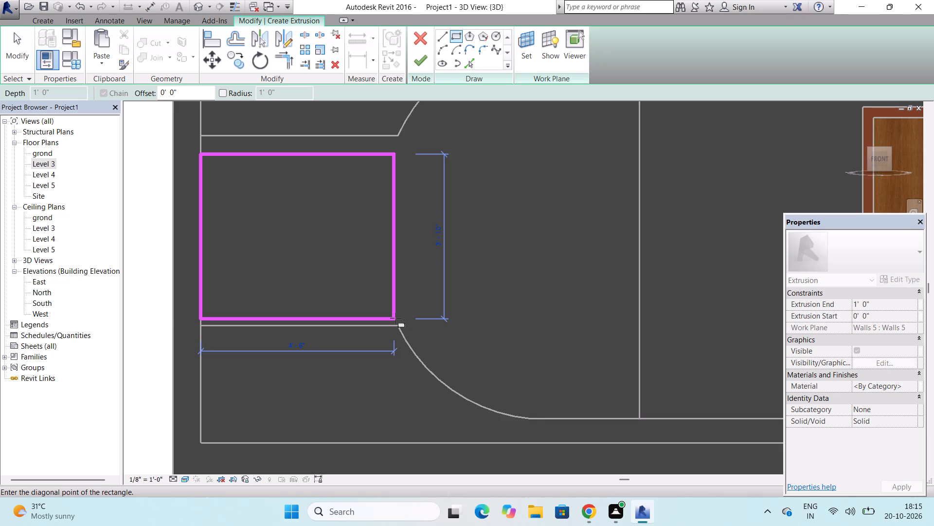
click(395, 318)
scroll(395, 318, down, 4)
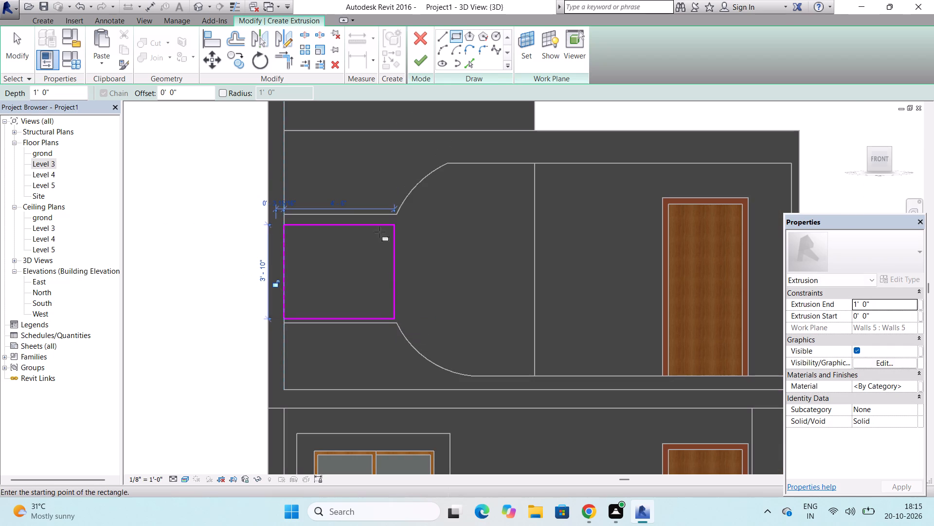
scroll(376, 224, up, 5)
key(Escape)
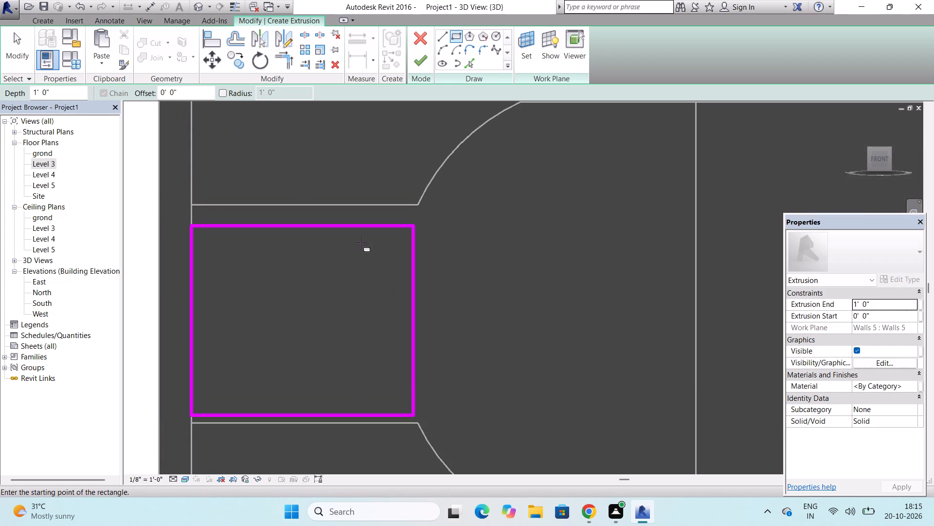
key(Escape)
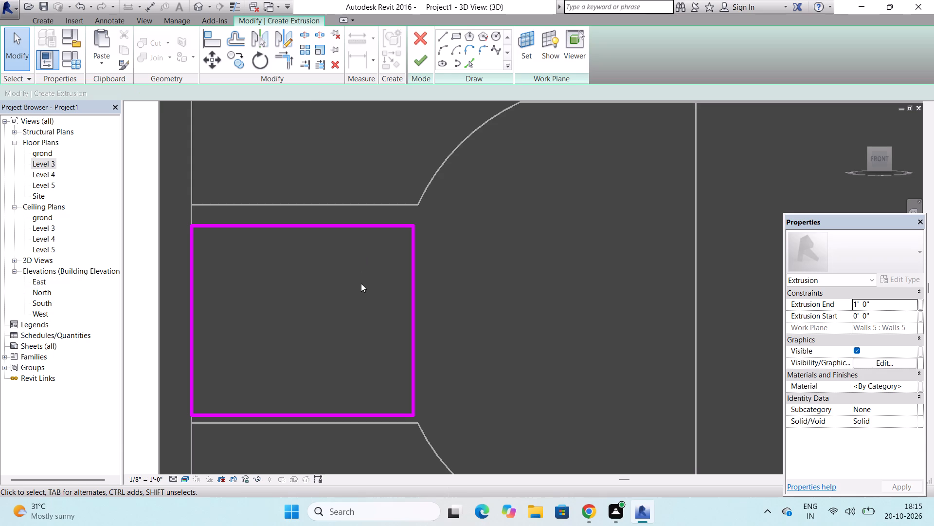
Move the rectangle's top edge slightly up toward the surround's upper horizontal edge, leaving a narrow gap, and dismiss the notification card.
click(358, 229)
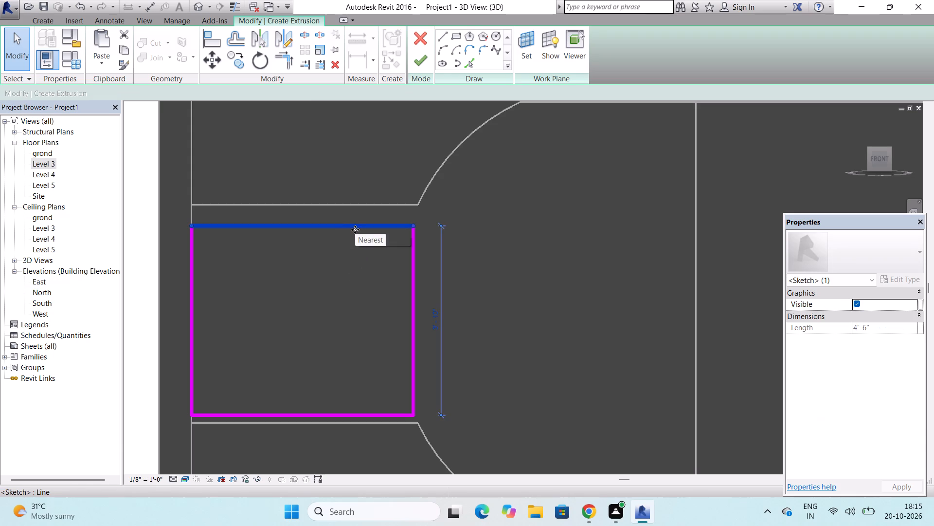
drag(344, 225, 345, 208)
drag(345, 208, 345, 219)
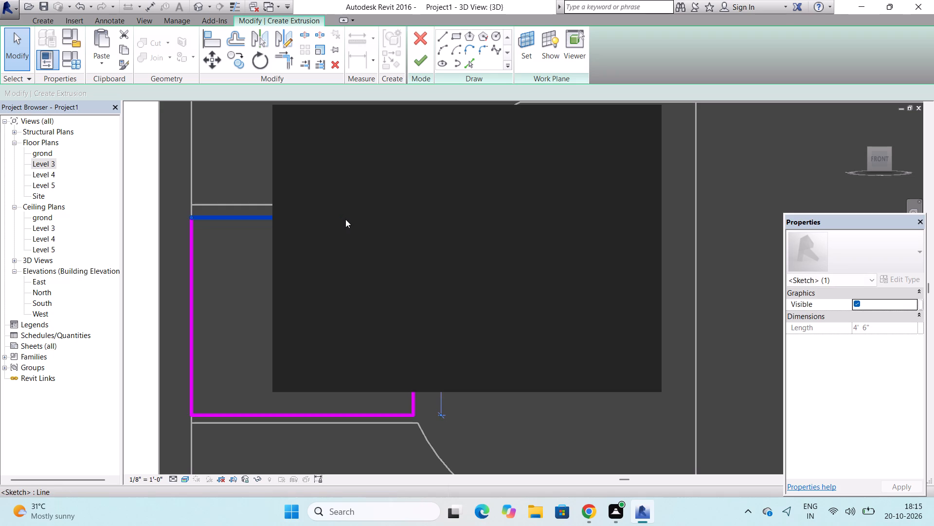
click(638, 126)
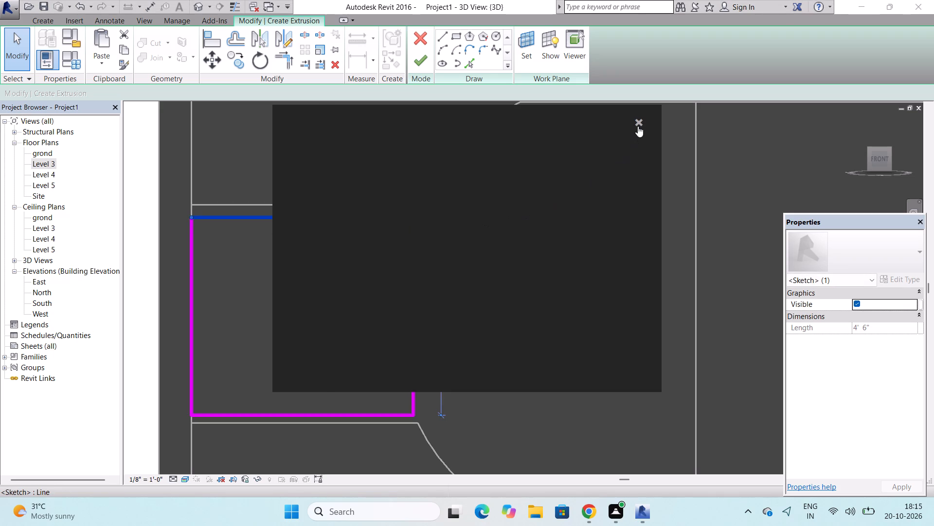
scroll(416, 209, up, 2)
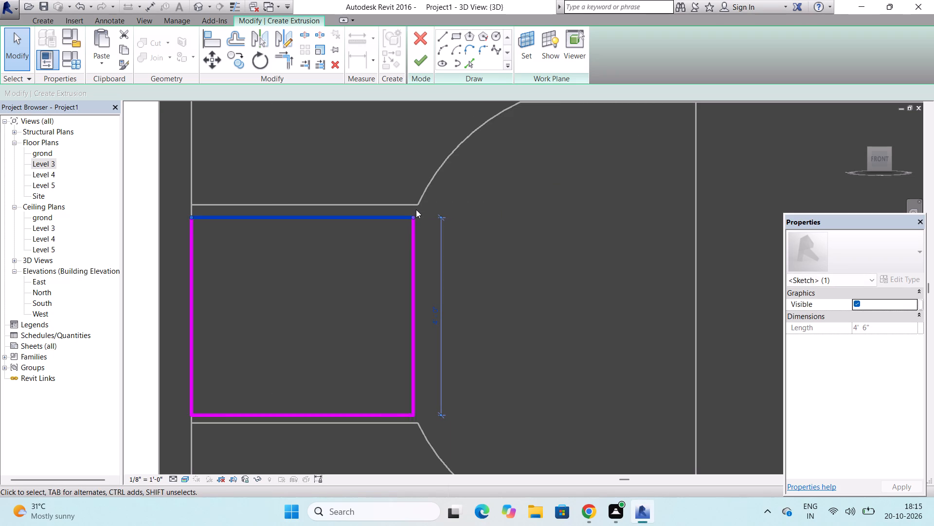
scroll(416, 209, up, 2)
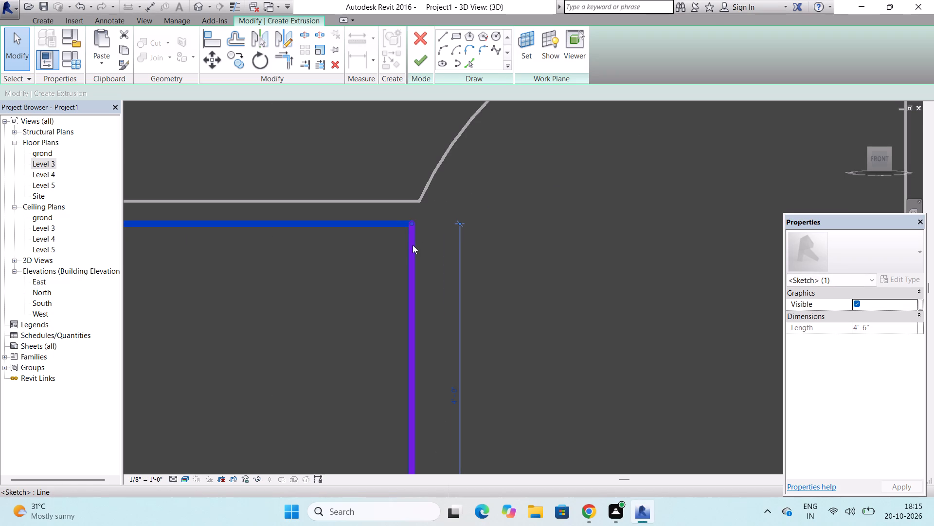
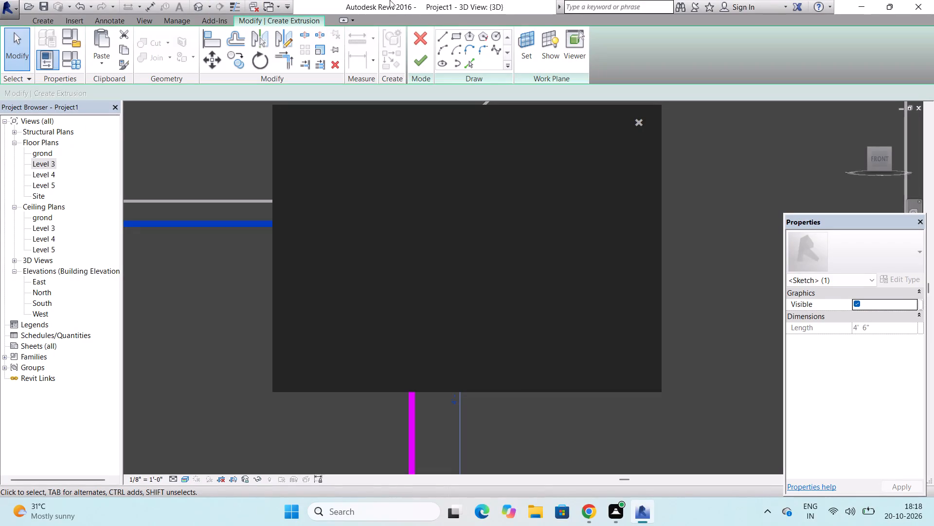
Finish the rectangular extrusion sketch at 1'-0" depth and complete the in-place wall model.
click(641, 124)
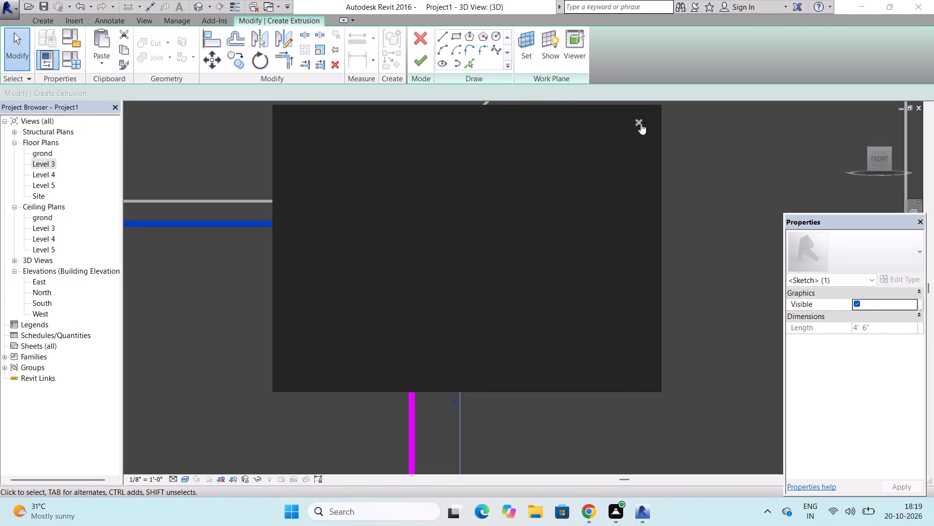
scroll(611, 183, down, 12)
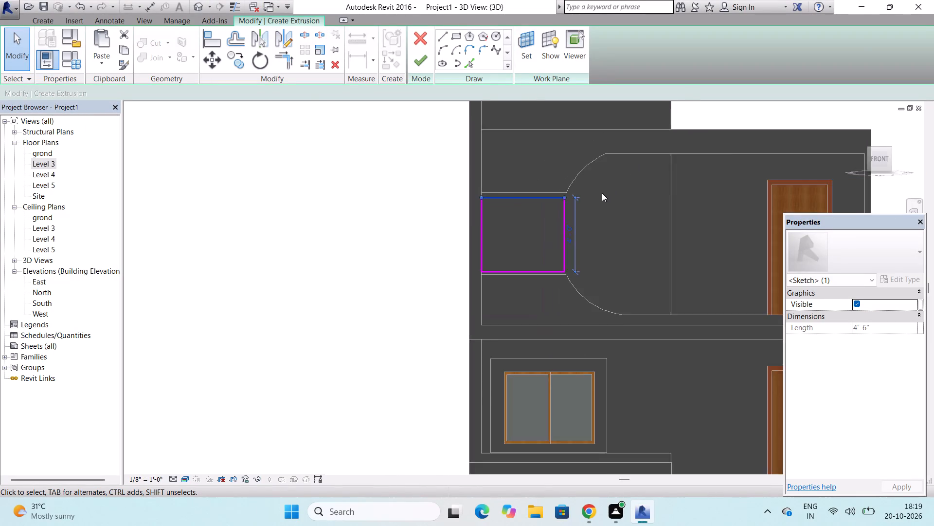
scroll(513, 207, up, 5)
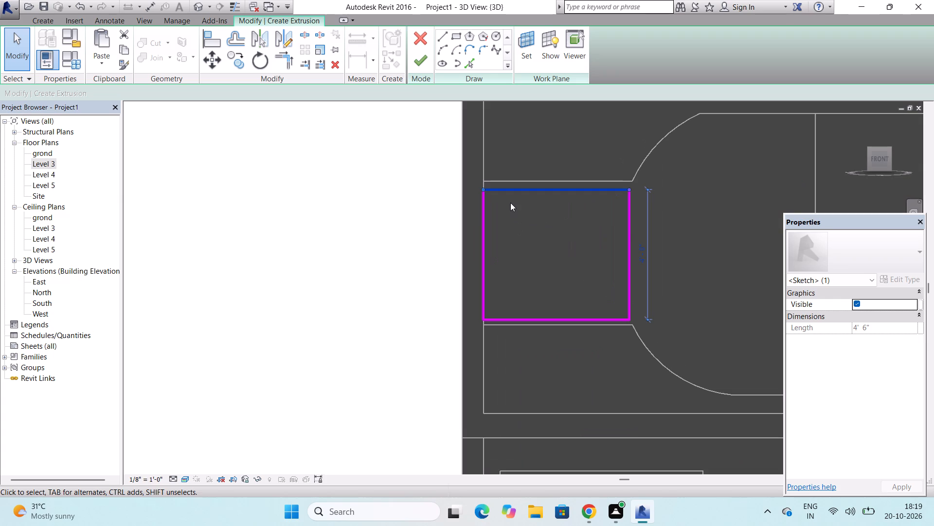
click(421, 57)
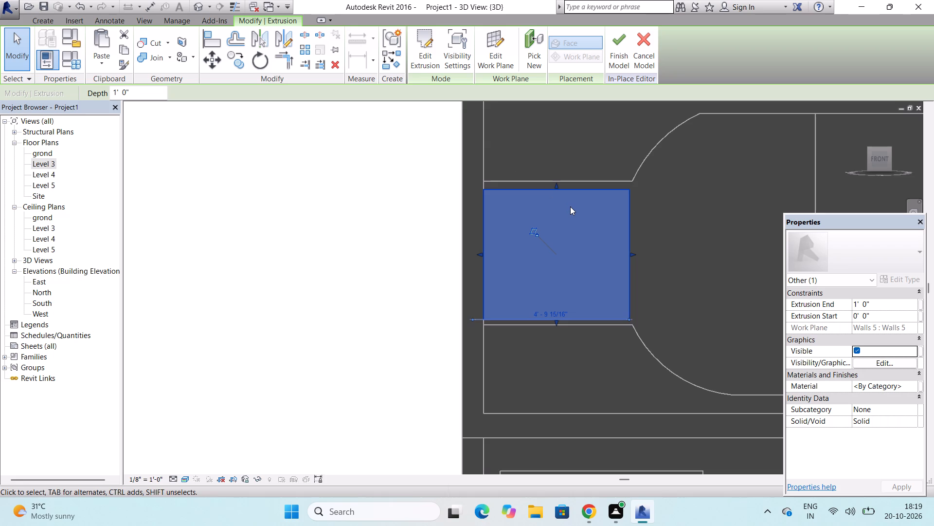
click(618, 55)
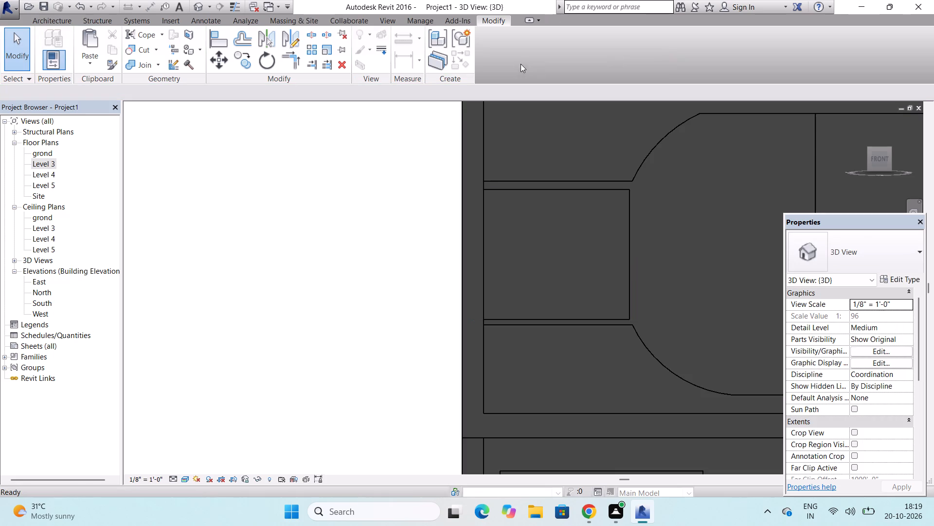
In the South elevation, stretch the narrow ground-storey wall beside the door upward to meet the lower end of the surround's vertical leg.
click(196, 0)
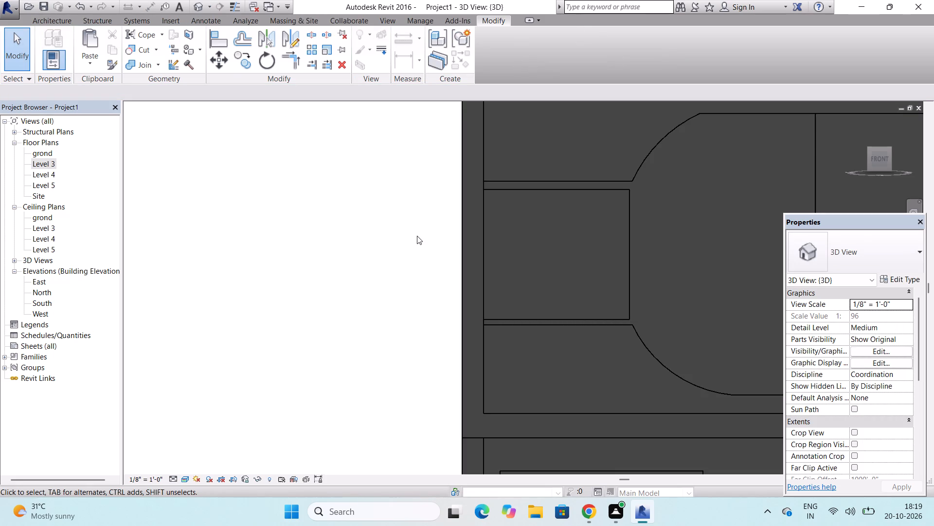
scroll(417, 236, down, 5)
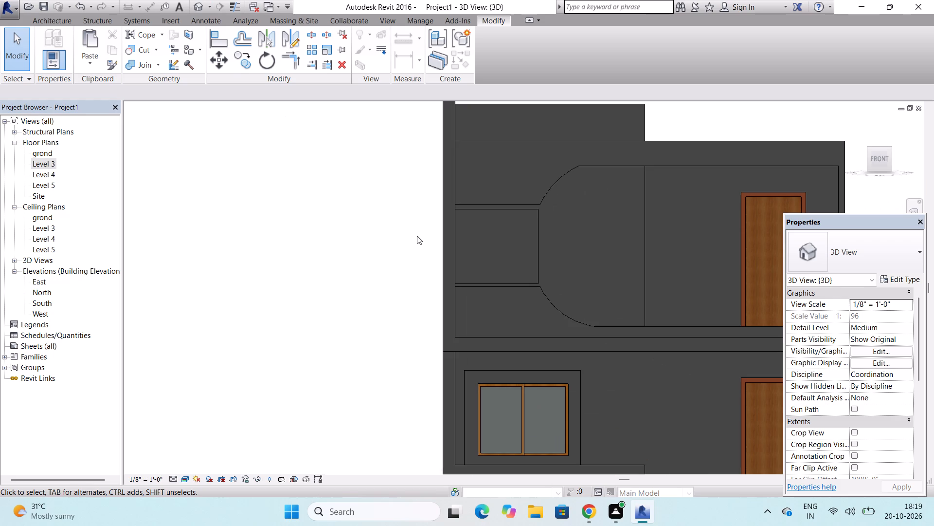
scroll(417, 236, down, 2)
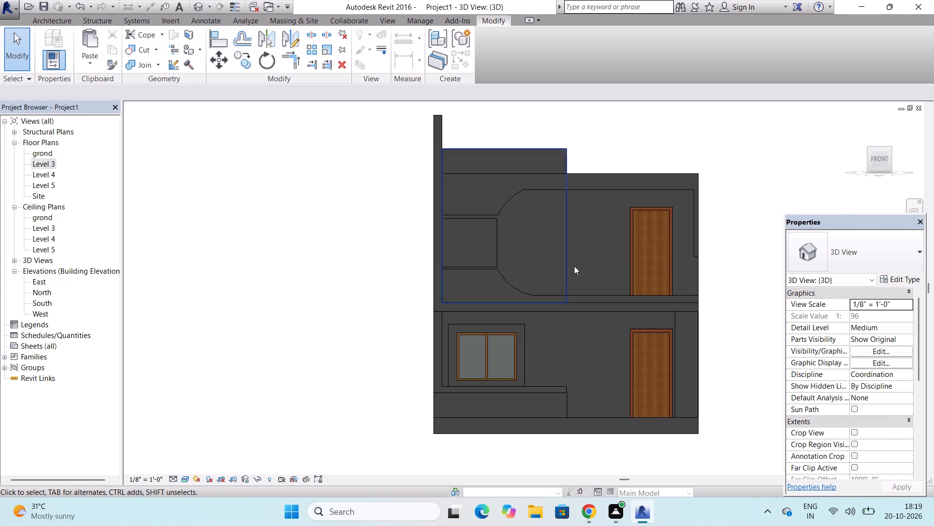
scroll(672, 256, up, 4)
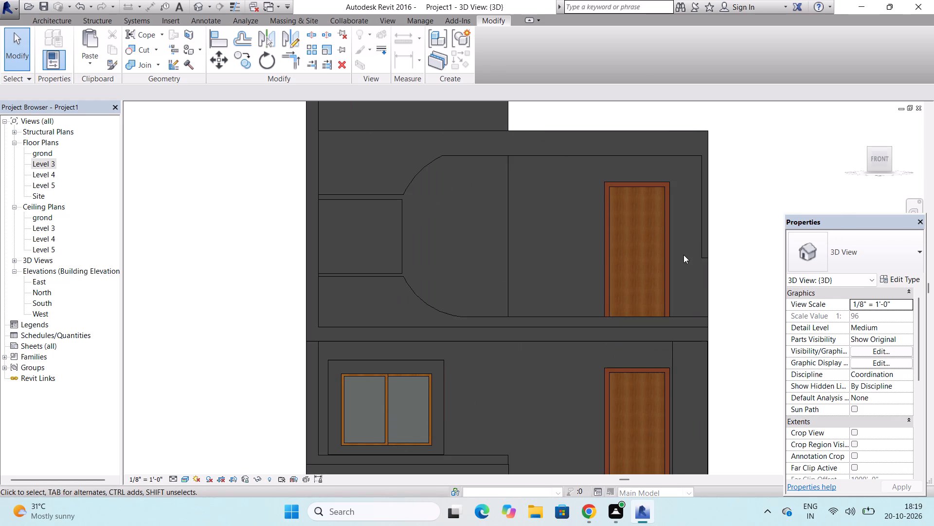
double_click(37, 172)
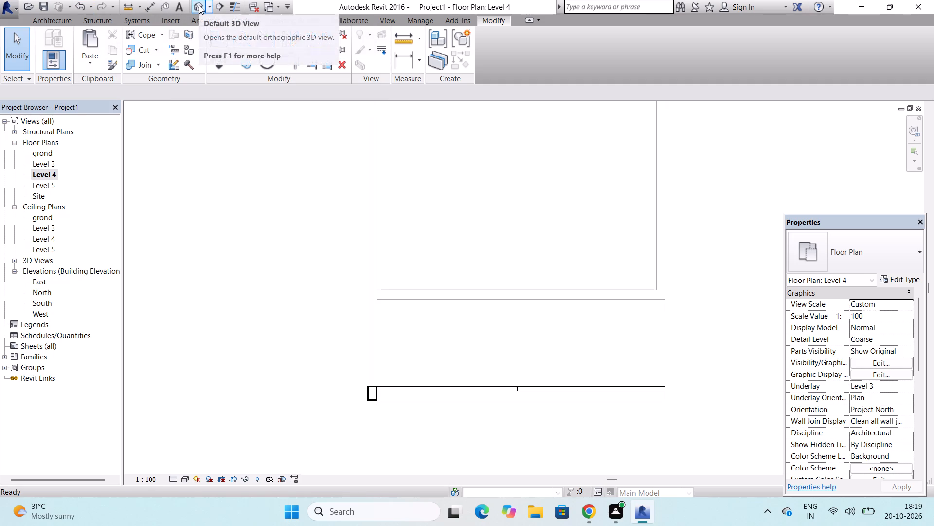
double_click(45, 284)
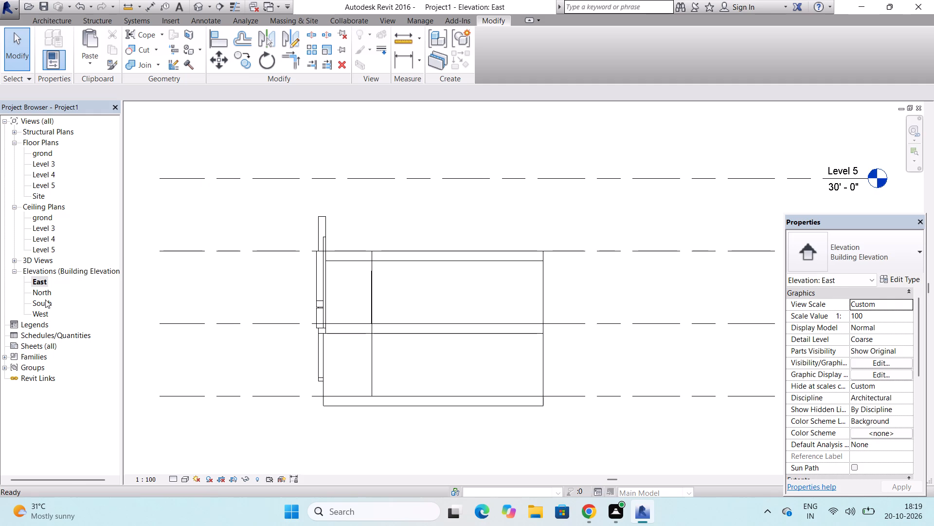
double_click(45, 300)
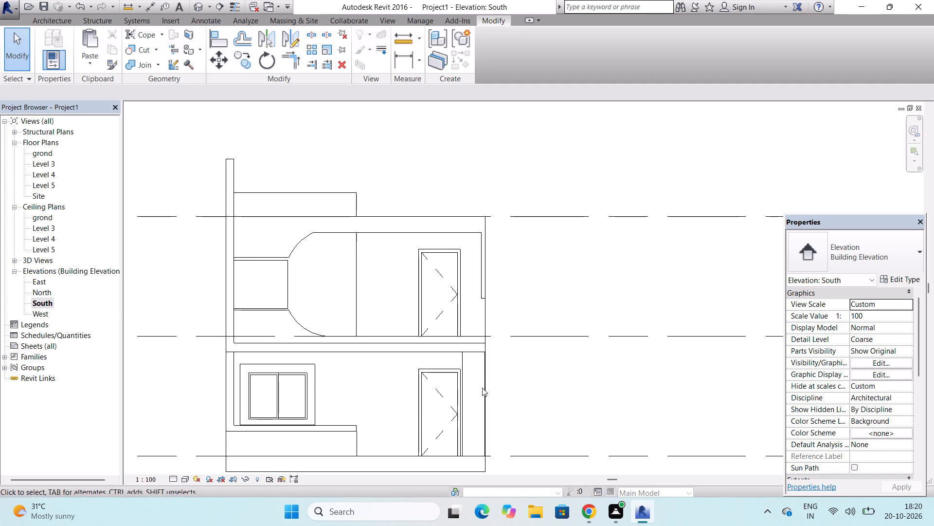
click(484, 388)
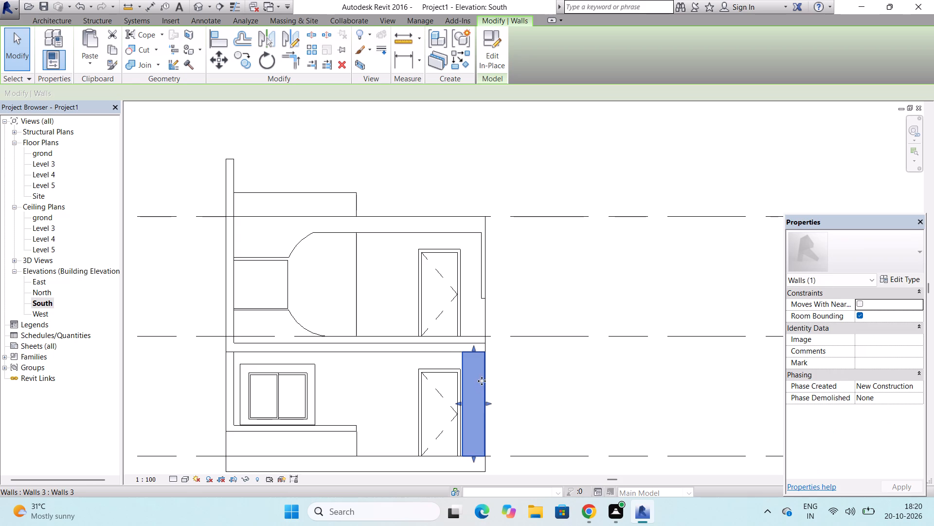
click(473, 348)
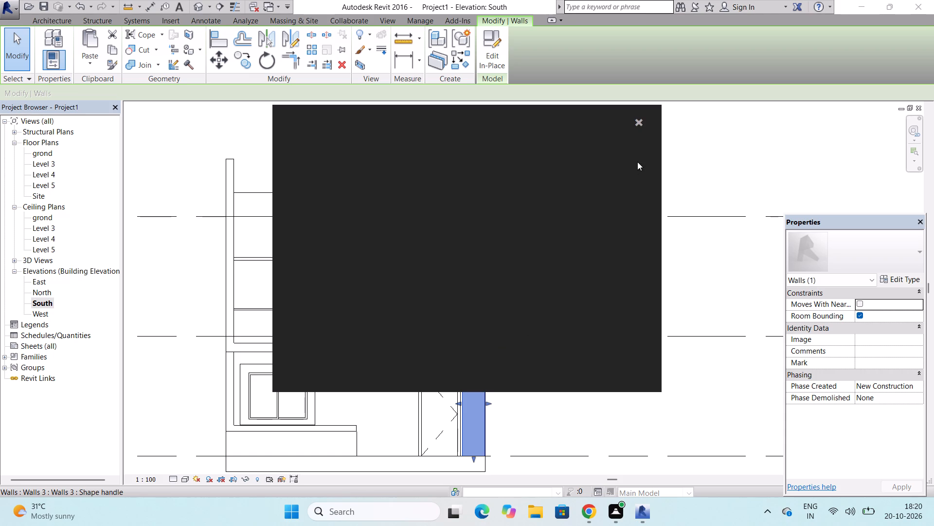
click(640, 122)
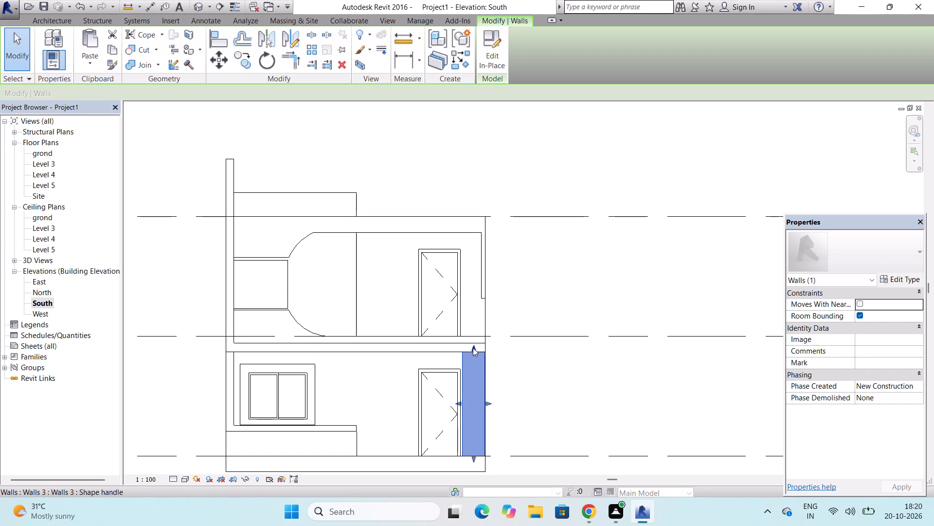
drag(473, 348, 477, 296)
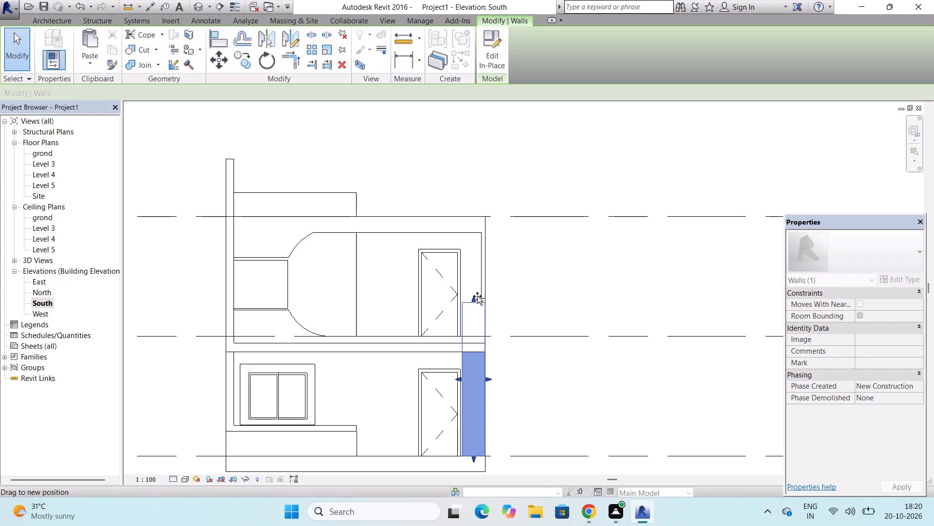
drag(477, 296, 477, 301)
scroll(477, 301, up, 6)
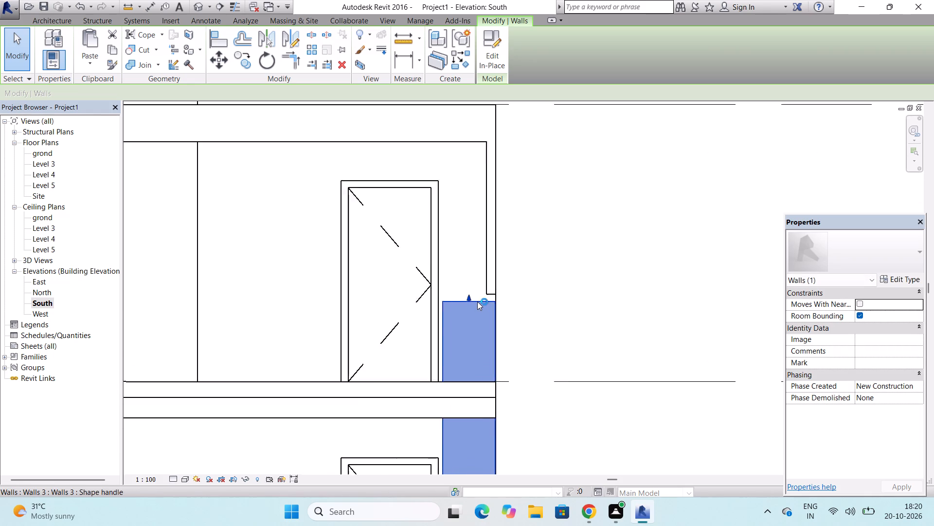
scroll(477, 301, up, 4)
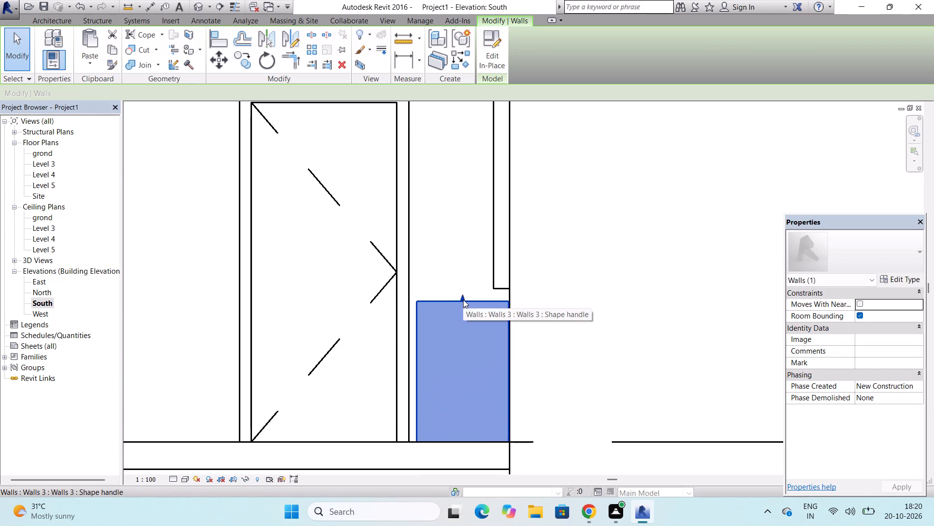
drag(463, 297, 463, 289)
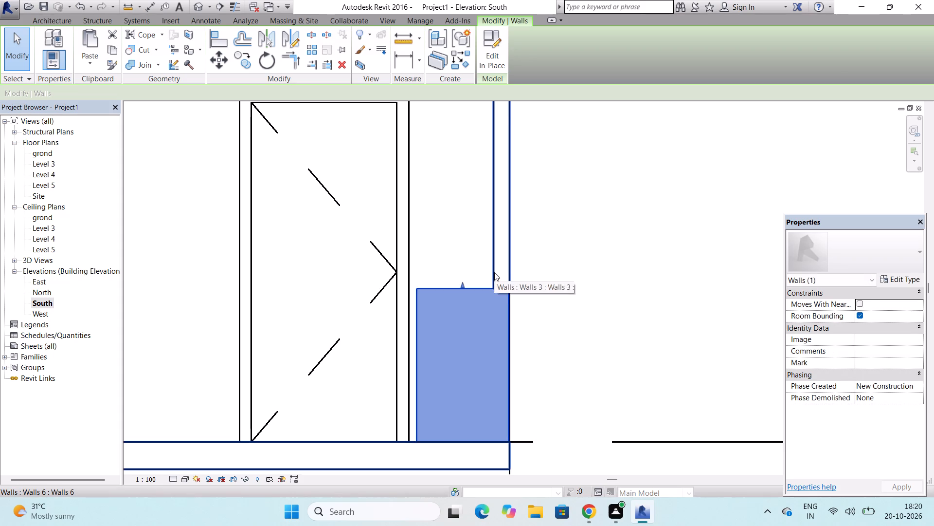
Widen the surround's vertical leg toward the upper door until its inner edge aligns with the narrow wall's edge below.
click(494, 272)
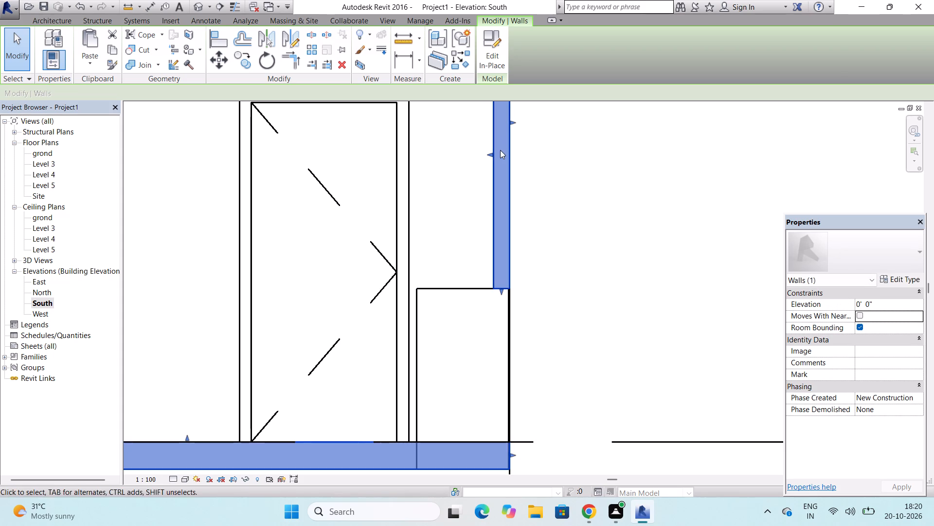
drag(489, 153, 445, 168)
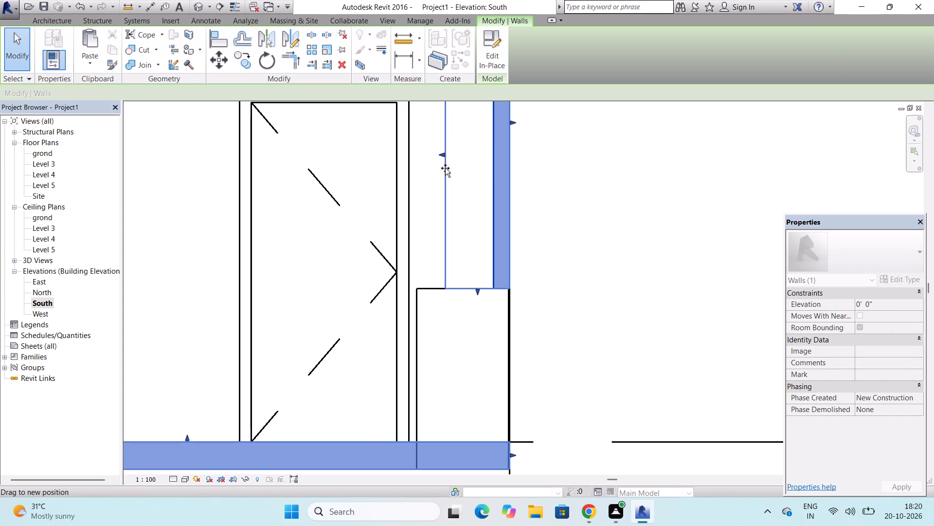
drag(445, 168, 419, 245)
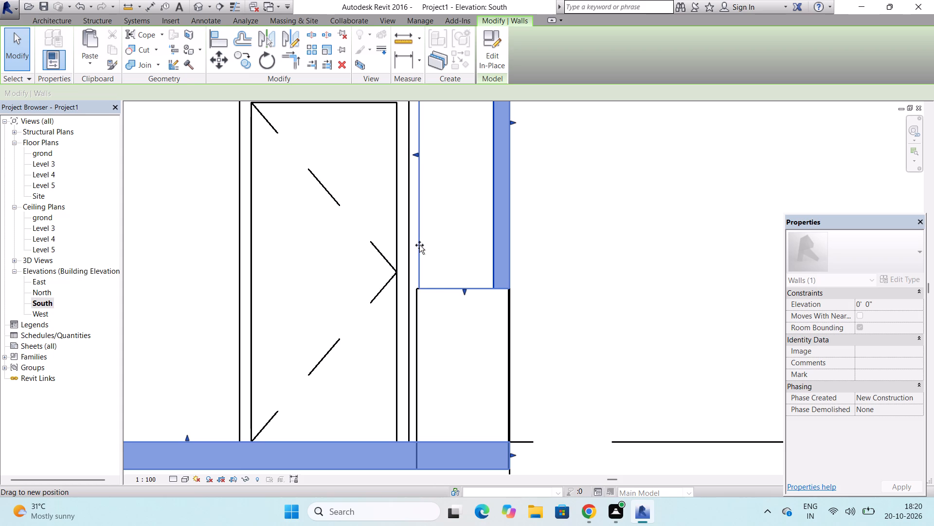
drag(419, 245, 417, 249)
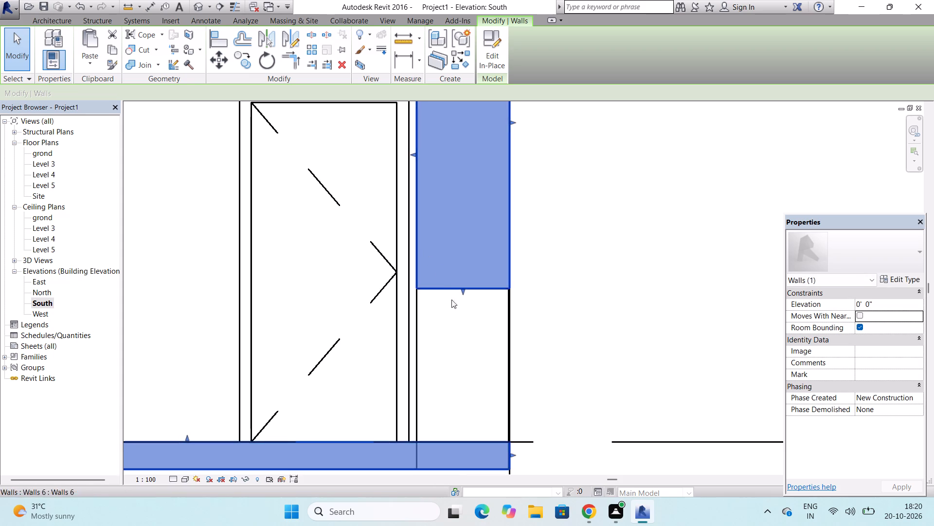
Examine the widened surround and the raised wall in the default 3D view, from the front and from the front-right corner.
scroll(451, 301, down, 8)
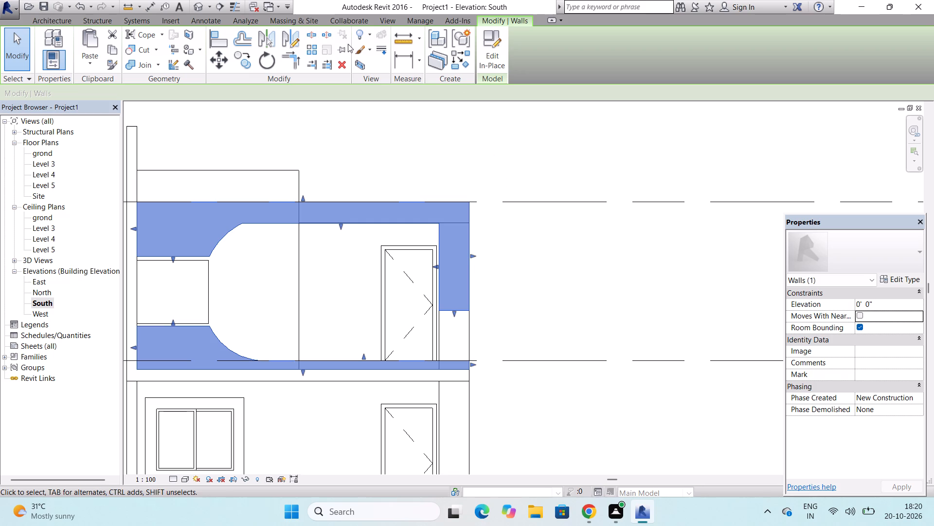
click(200, 10)
scroll(387, 189, down, 5)
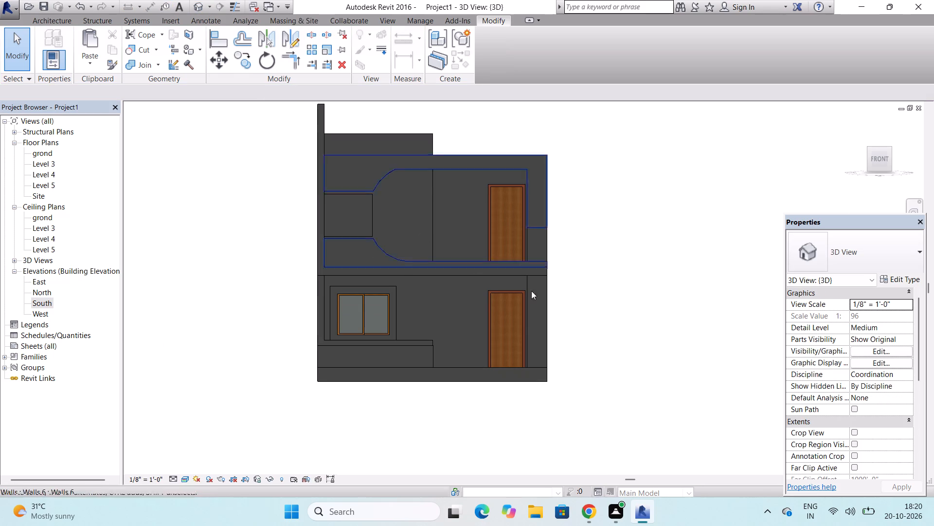
scroll(545, 265, up, 8)
scroll(539, 263, down, 8)
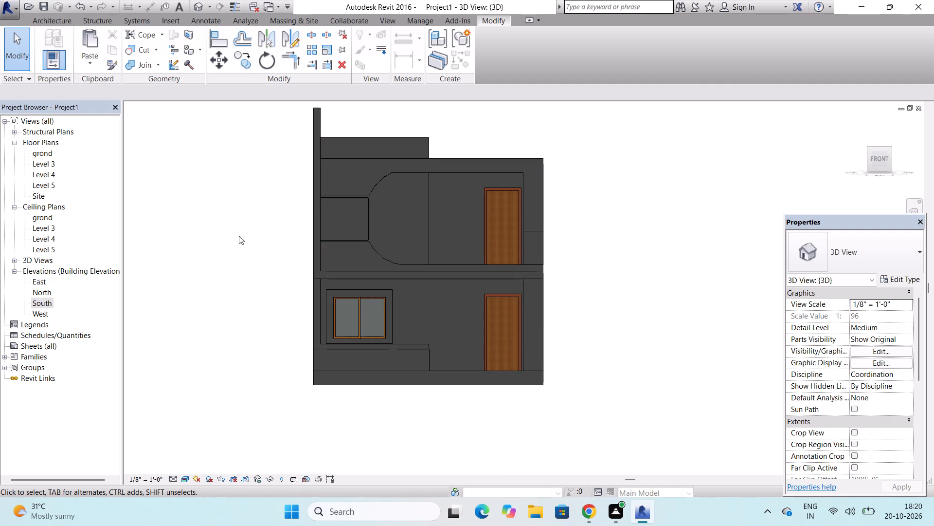
drag(871, 148, 858, 152)
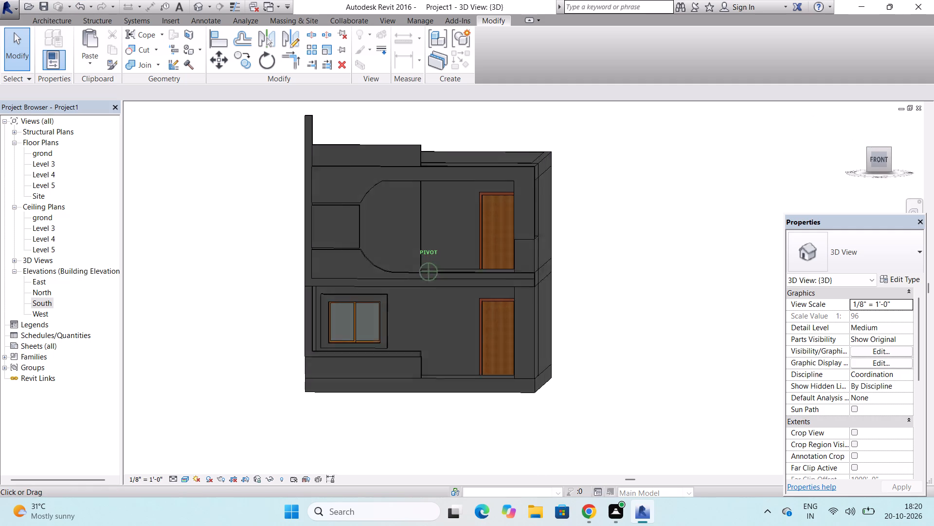
drag(858, 152, 747, 170)
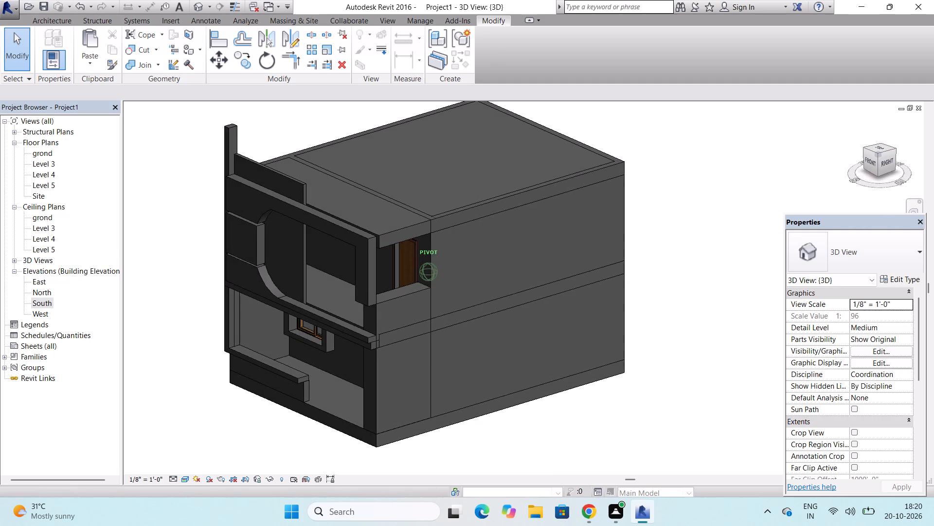
drag(747, 170, 763, 168)
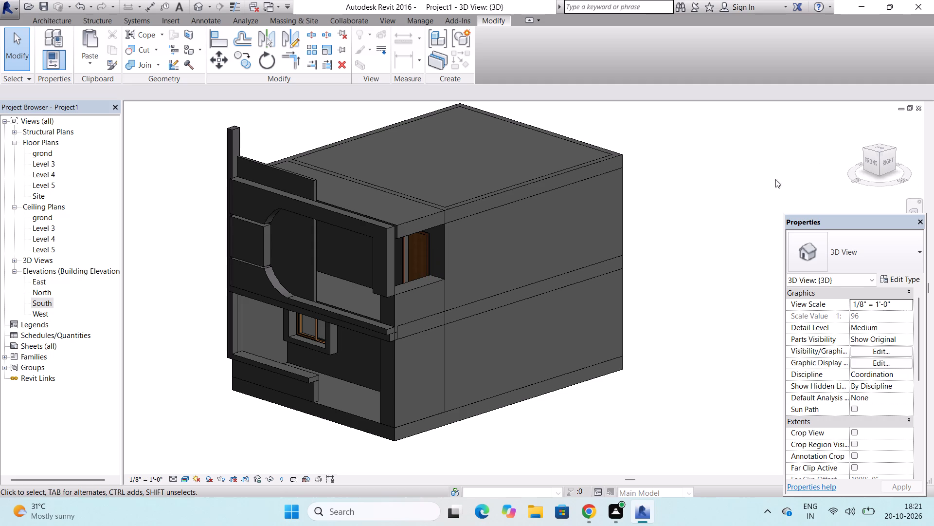
scroll(330, 330, up, 2)
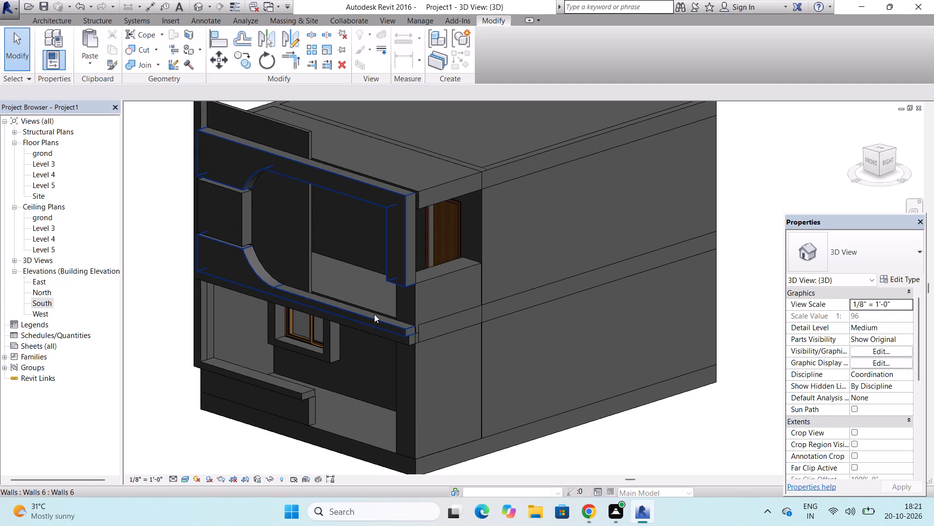
Push the front face of the curved surround back toward the building until it sits flush with the slab edge below.
click(367, 314)
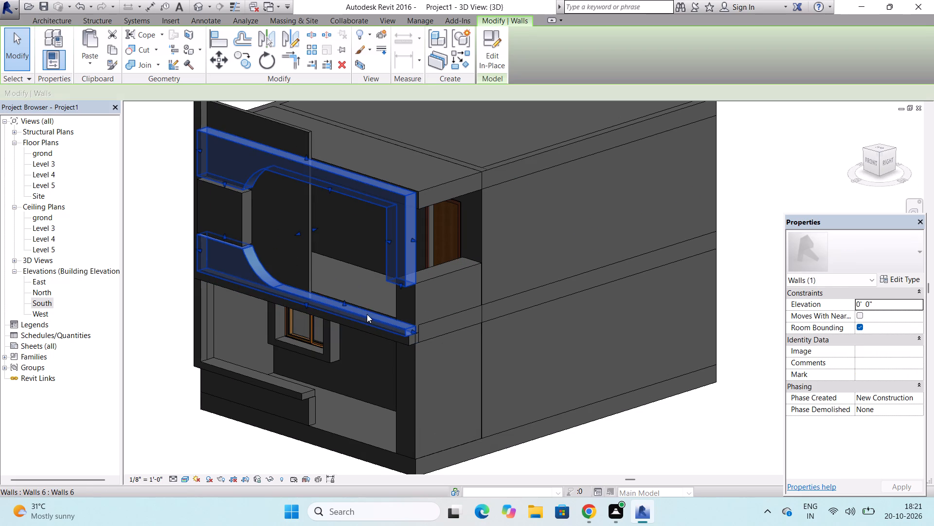
scroll(328, 313, up, 7)
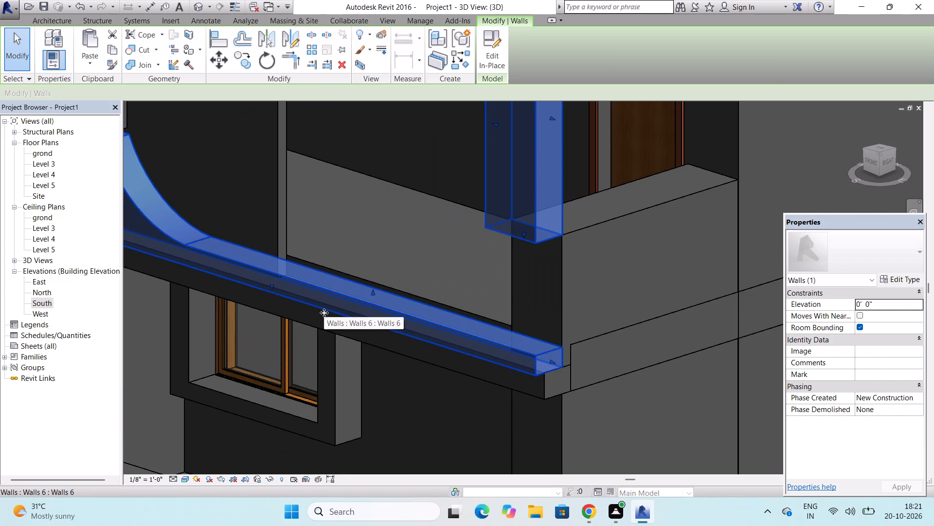
scroll(324, 313, down, 5)
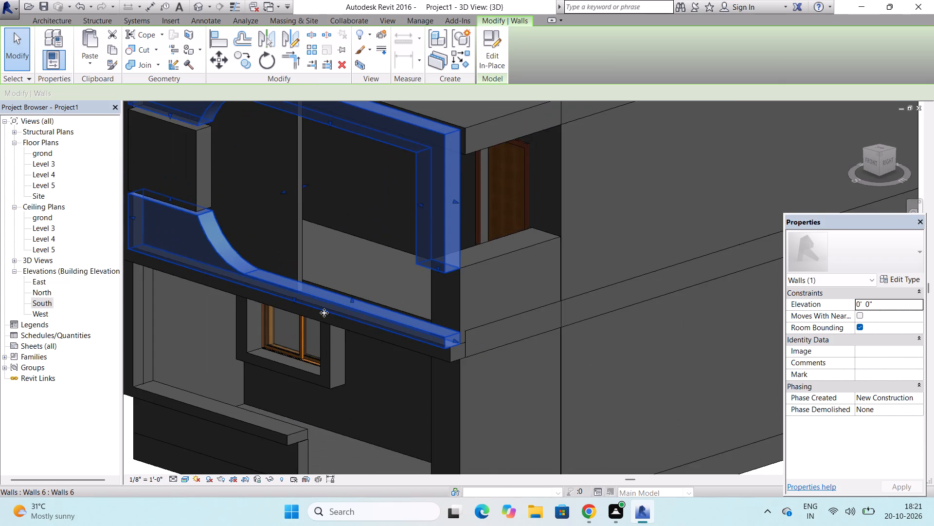
scroll(290, 209, up, 5)
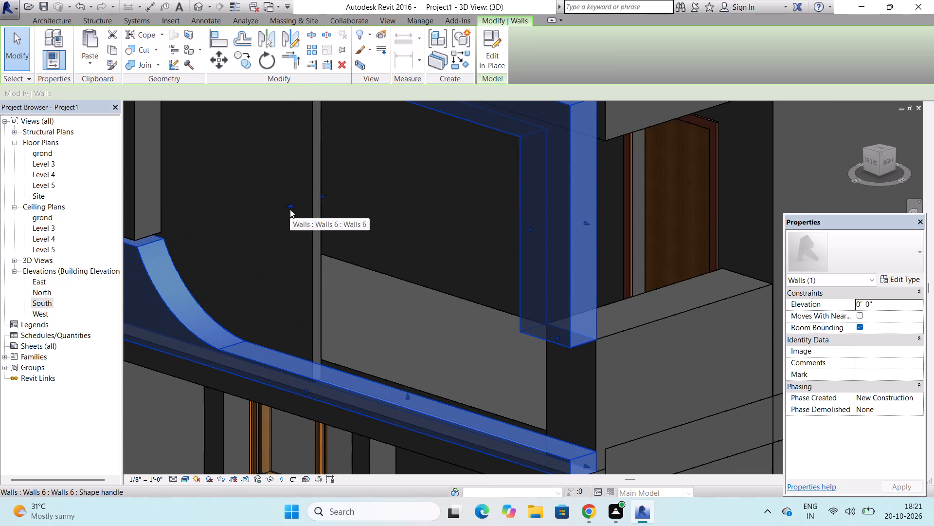
scroll(290, 209, down, 2)
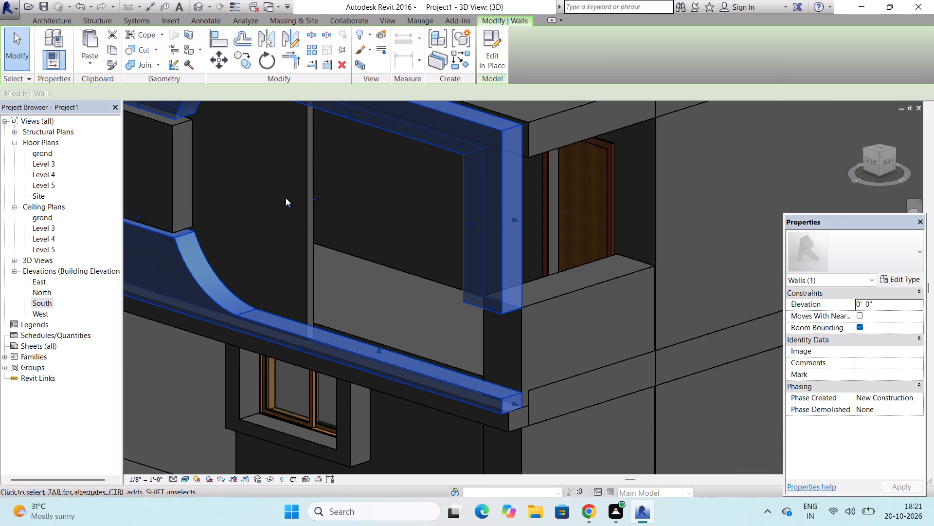
drag(289, 207, 297, 207)
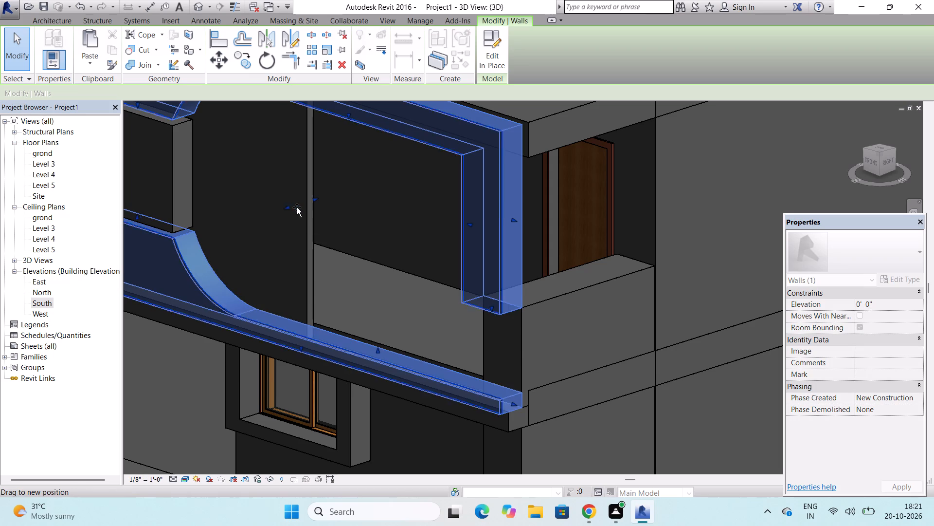
drag(297, 207, 300, 208)
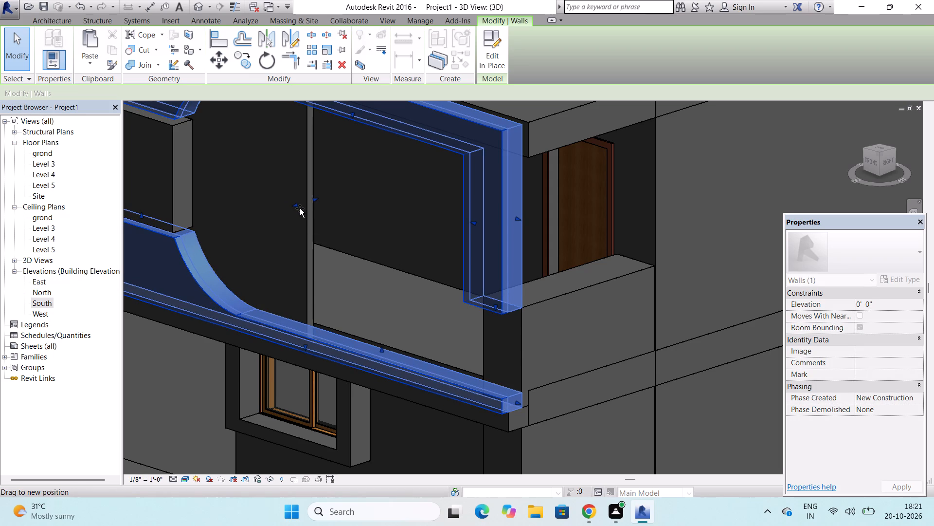
drag(300, 208, 301, 209)
scroll(484, 438, up, 6)
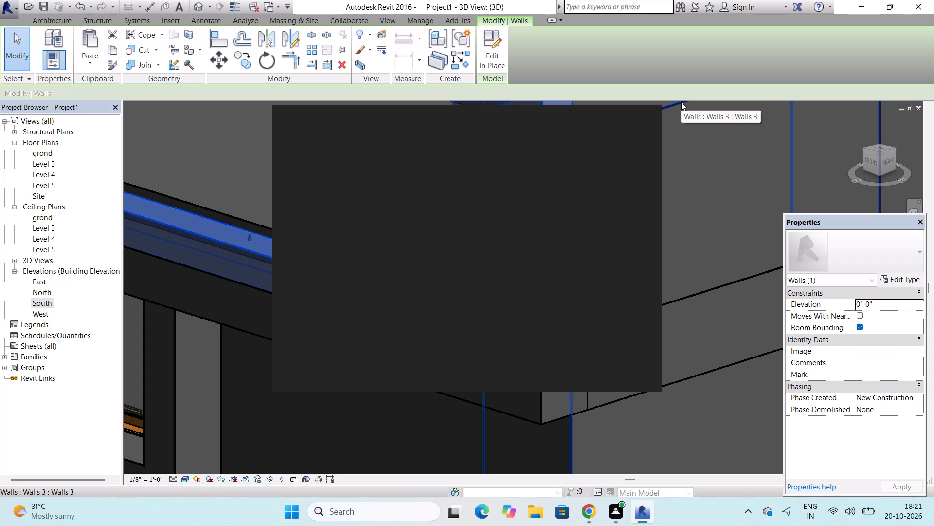
click(642, 121)
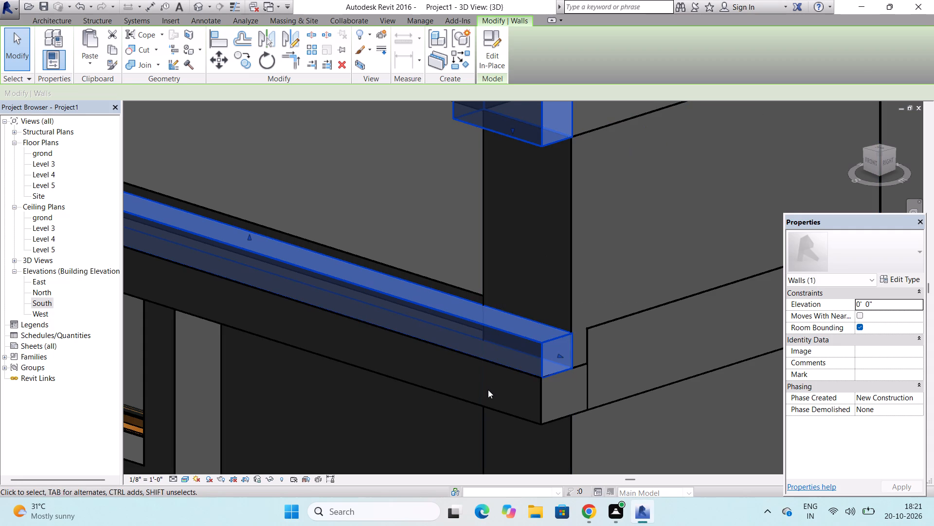
scroll(509, 337, down, 5)
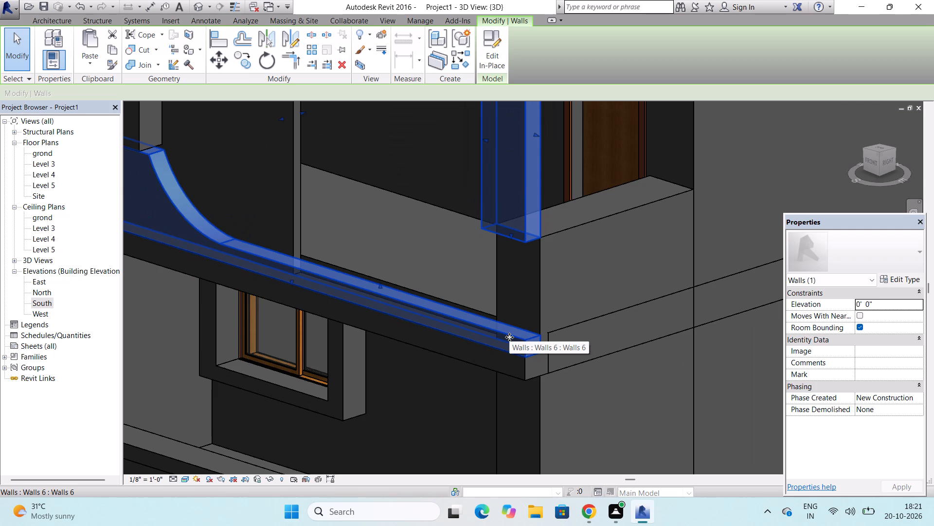
click(461, 255)
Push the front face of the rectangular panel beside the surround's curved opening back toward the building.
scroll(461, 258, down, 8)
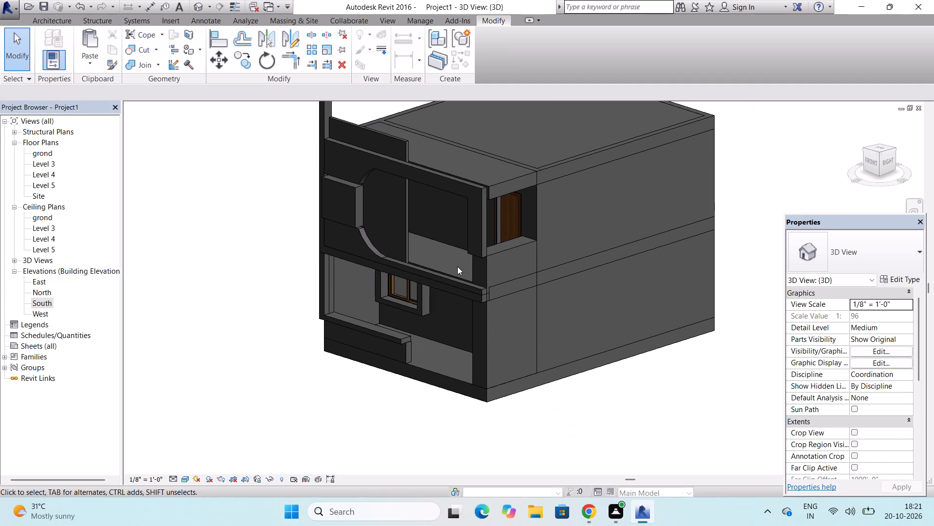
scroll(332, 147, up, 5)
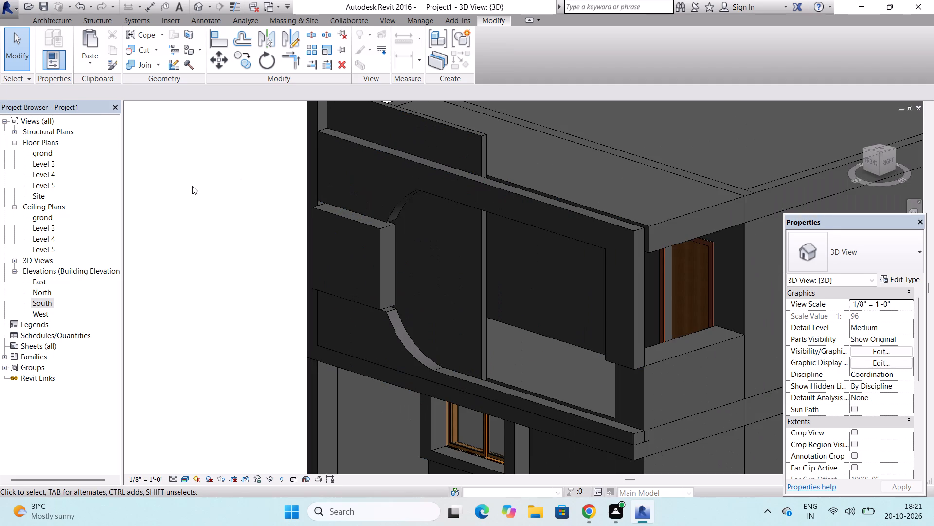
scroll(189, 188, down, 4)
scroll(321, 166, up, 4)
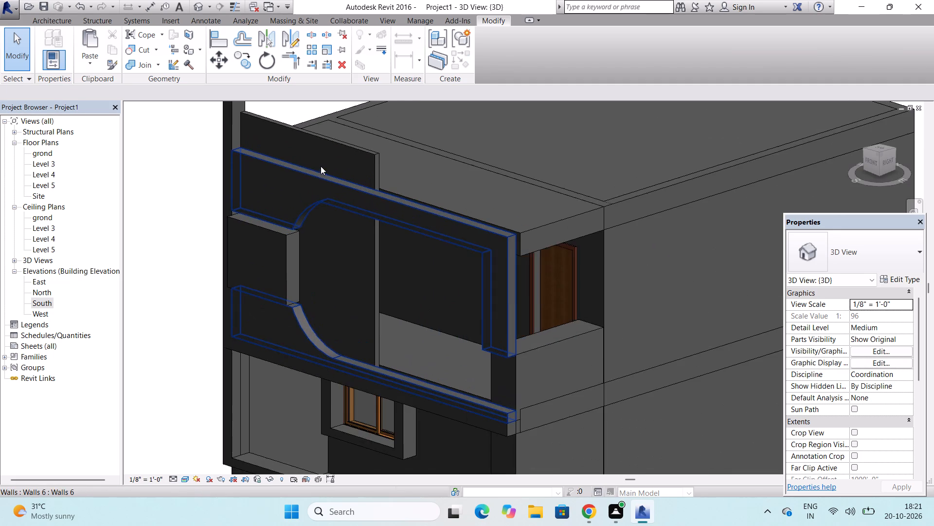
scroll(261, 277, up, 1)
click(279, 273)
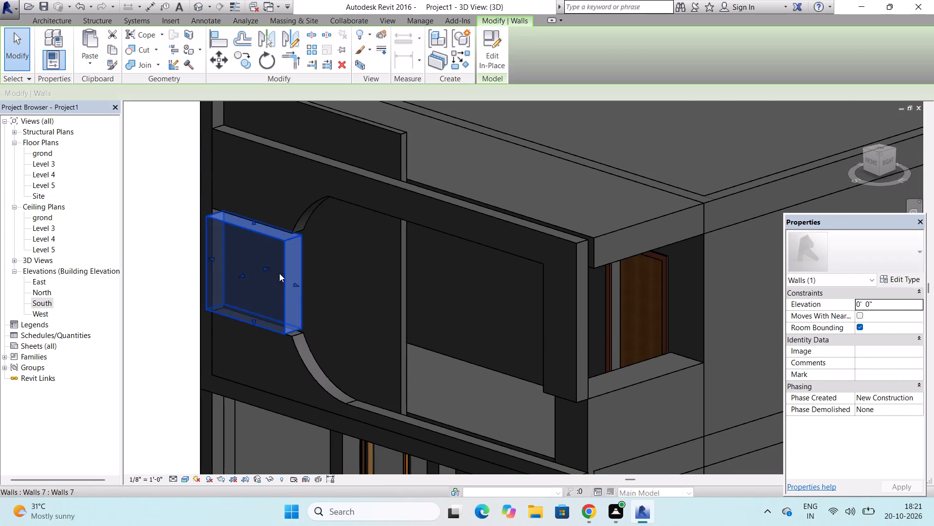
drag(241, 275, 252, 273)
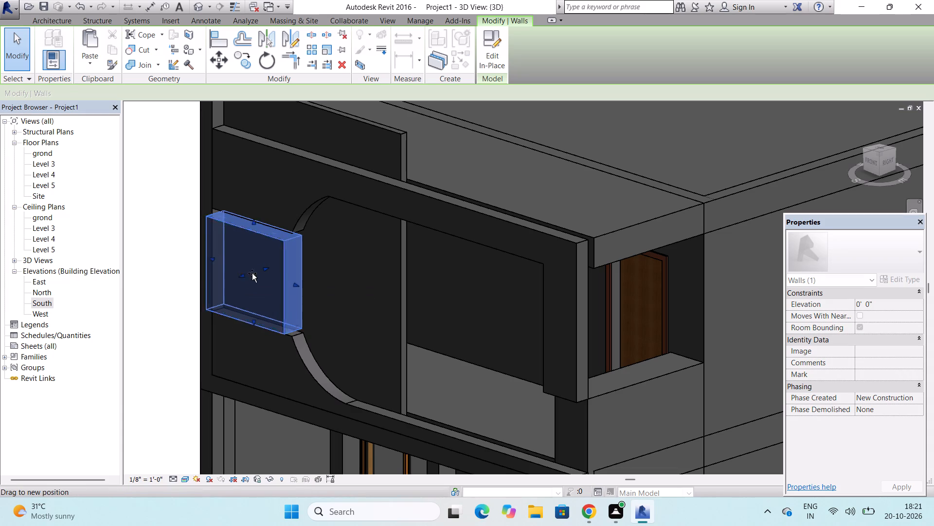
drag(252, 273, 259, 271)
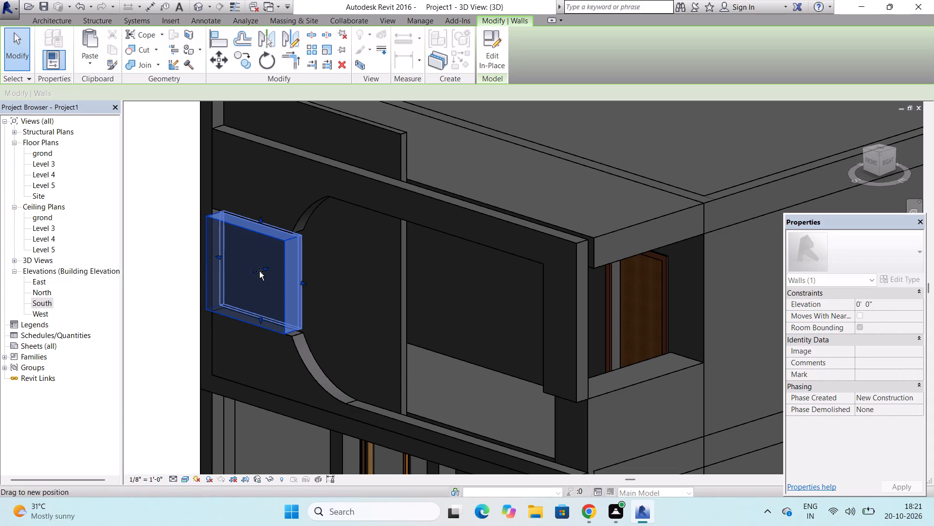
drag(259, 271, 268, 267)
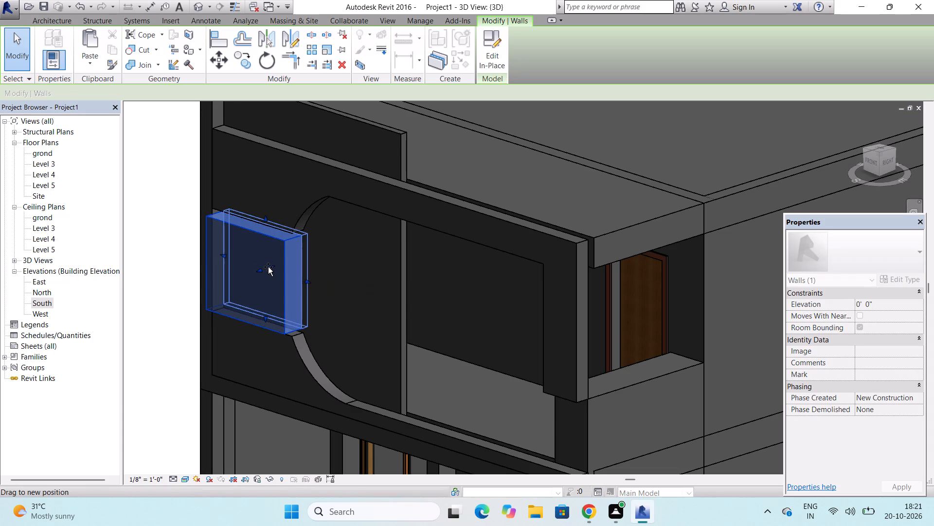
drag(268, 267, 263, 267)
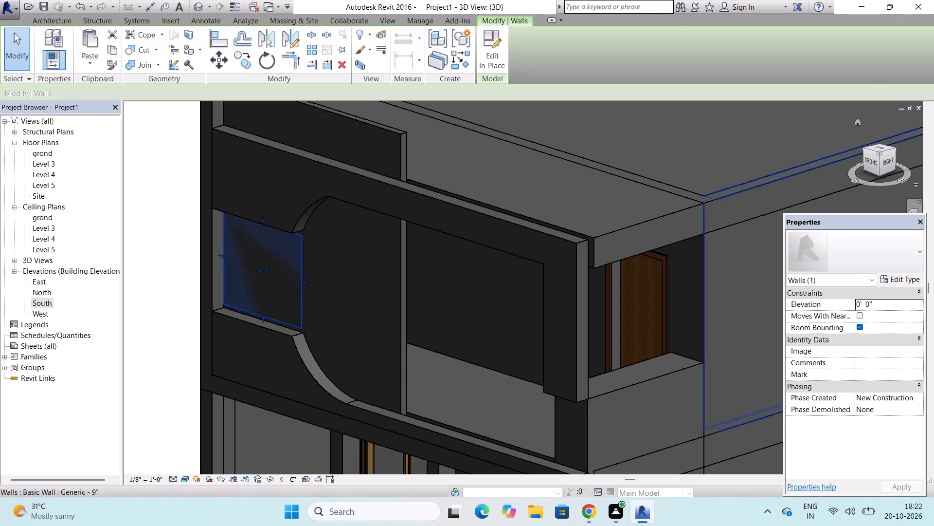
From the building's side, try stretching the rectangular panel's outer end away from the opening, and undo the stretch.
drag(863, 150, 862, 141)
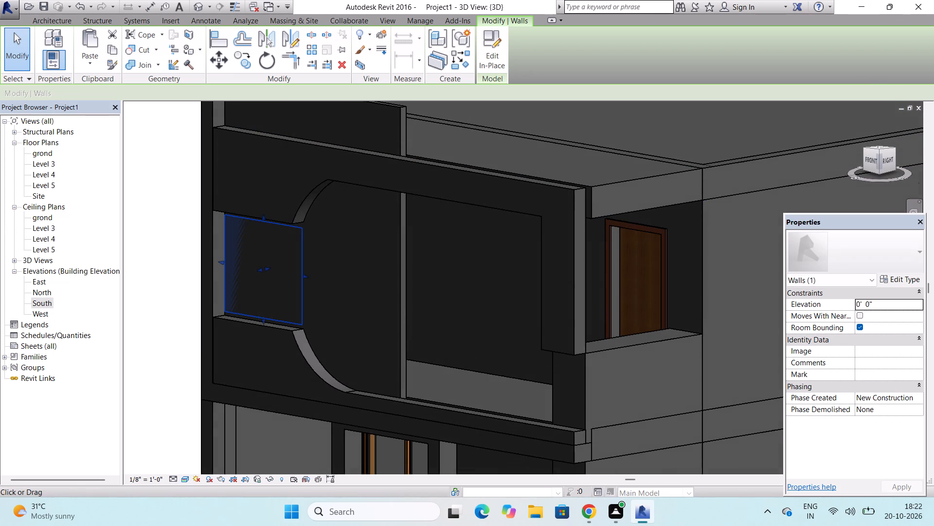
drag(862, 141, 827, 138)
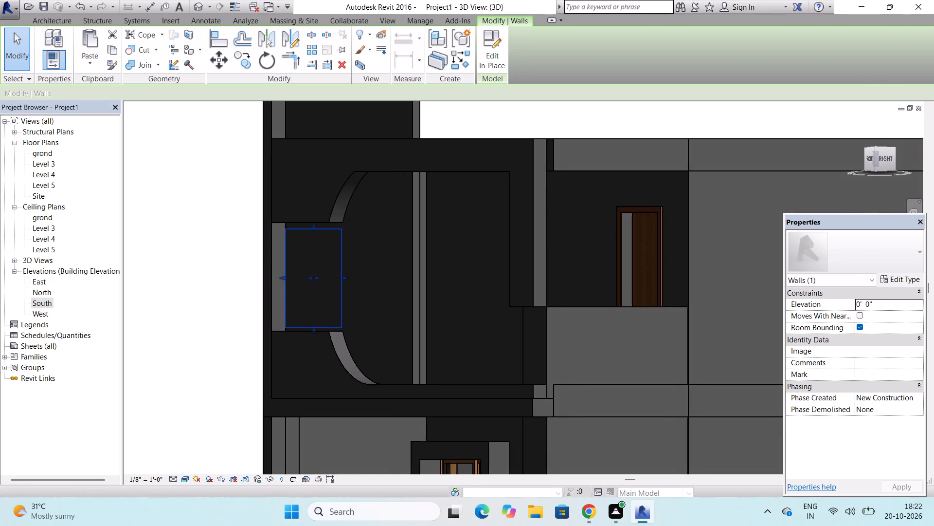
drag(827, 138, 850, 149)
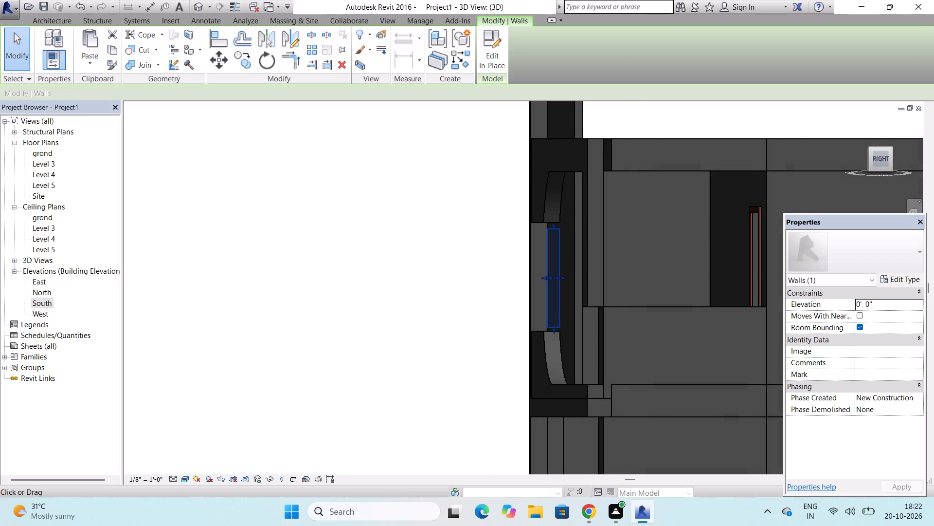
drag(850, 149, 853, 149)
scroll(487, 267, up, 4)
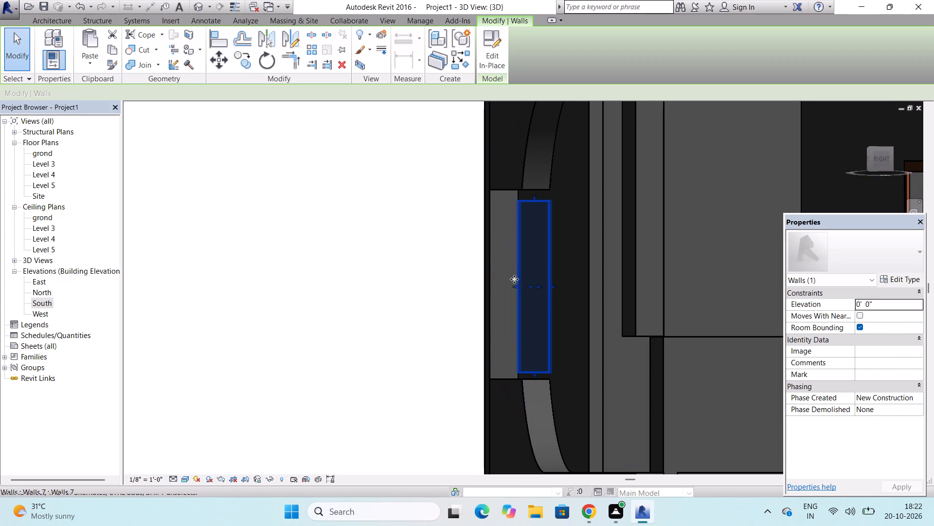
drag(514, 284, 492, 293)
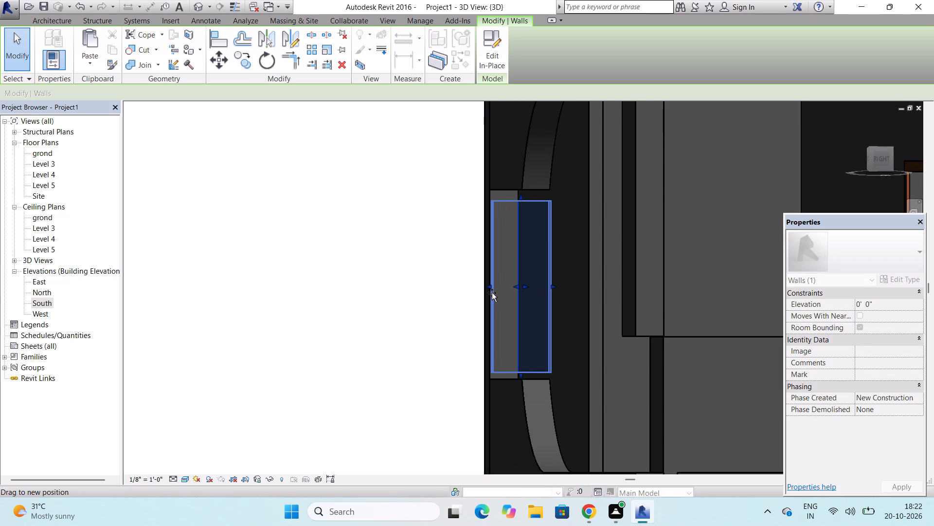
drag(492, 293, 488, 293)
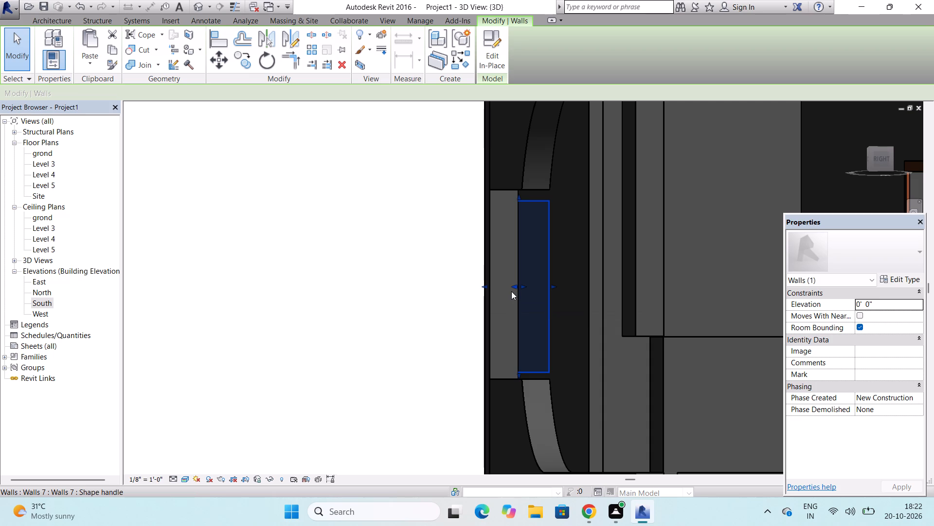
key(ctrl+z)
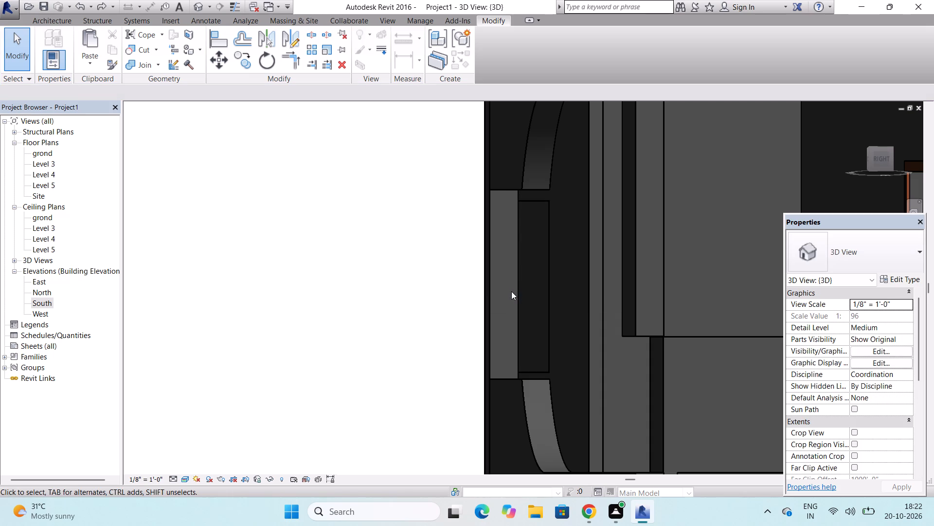
Pull the rectangular panel's front face forward until it sits flush with the curved surround's front face.
click(545, 287)
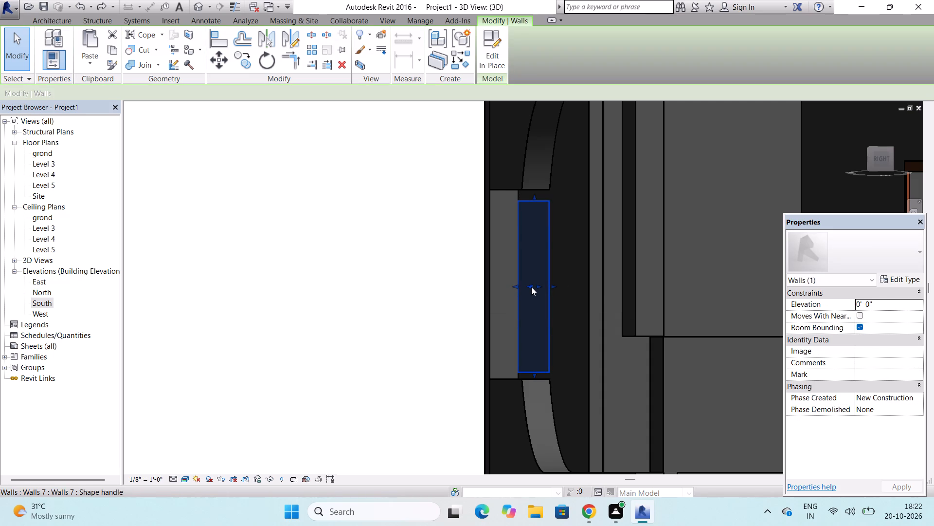
drag(531, 287, 503, 294)
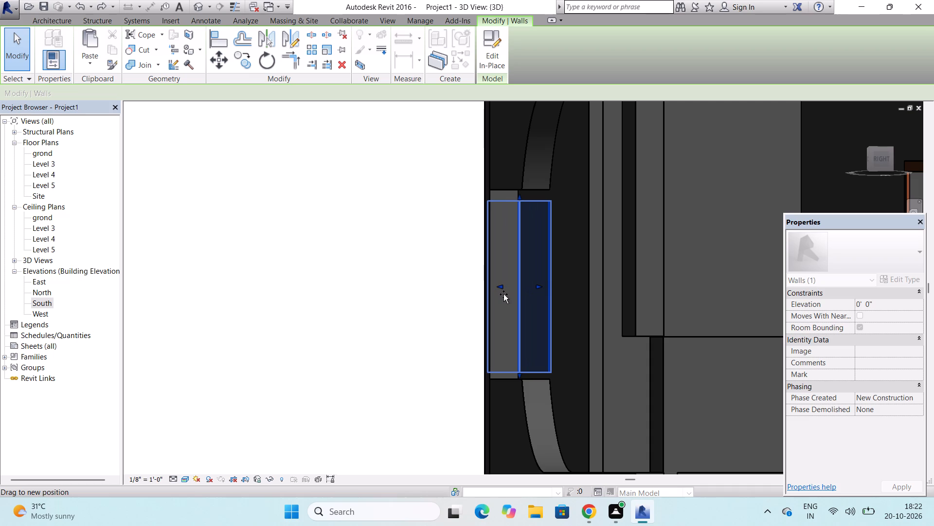
drag(503, 294, 514, 294)
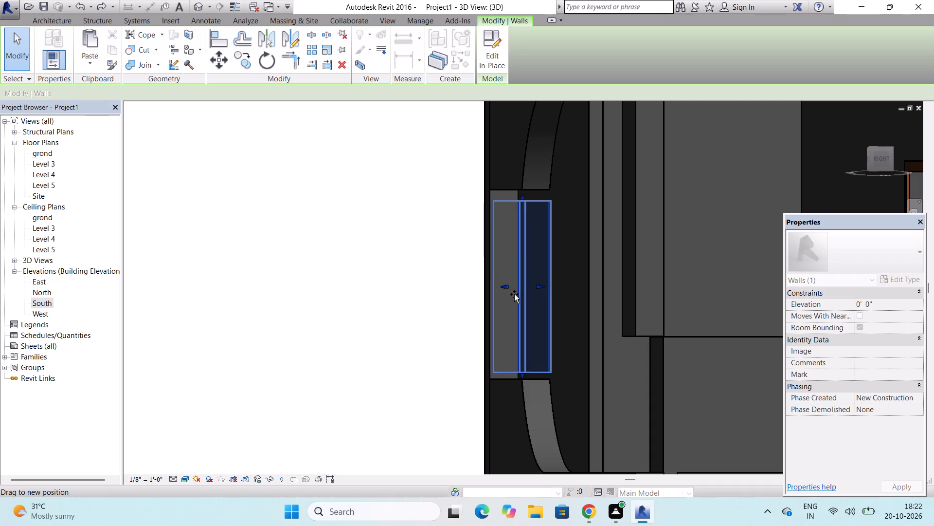
drag(514, 294, 505, 297)
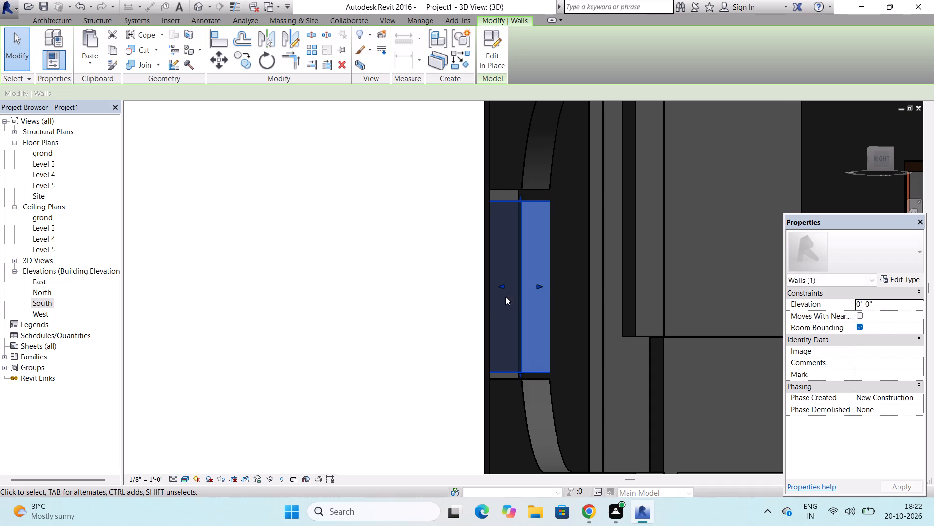
click(449, 165)
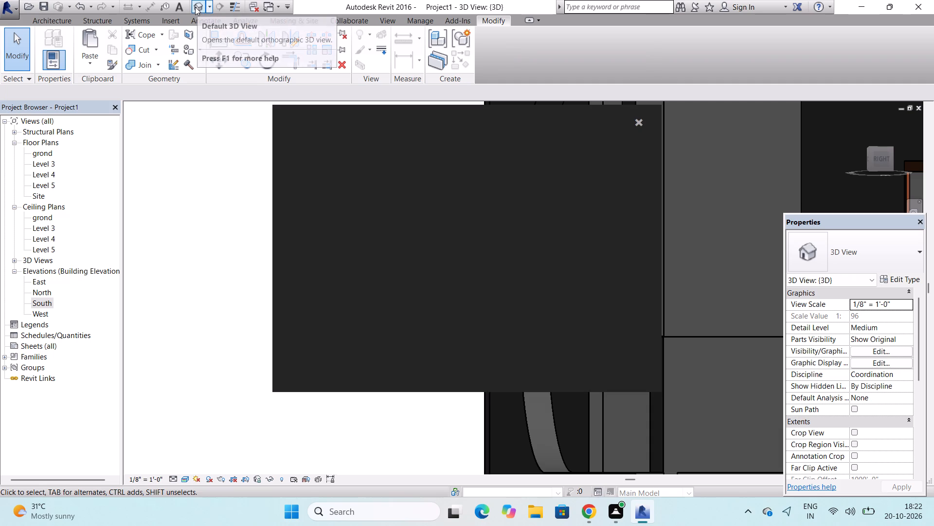
click(640, 124)
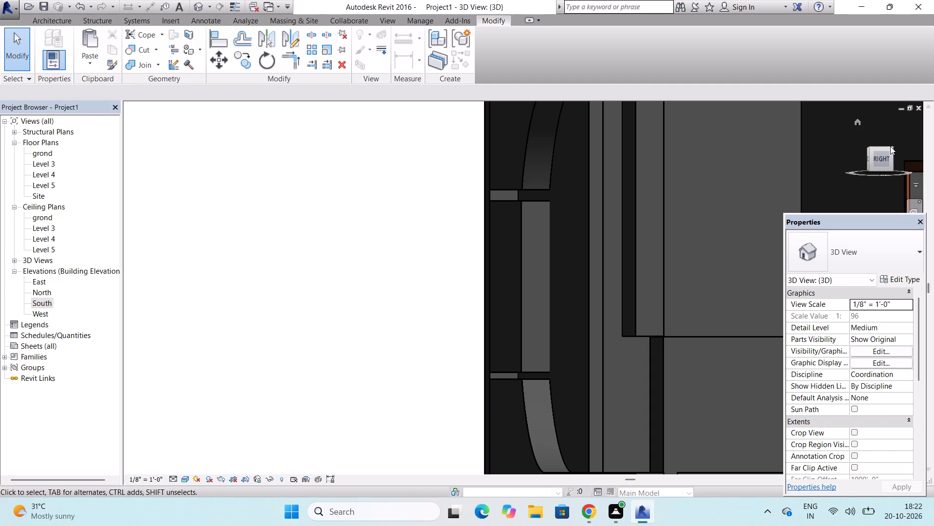
Examine the adjusted panel, the surround and the upper door corner in 3D from the front-right.
drag(872, 149, 907, 156)
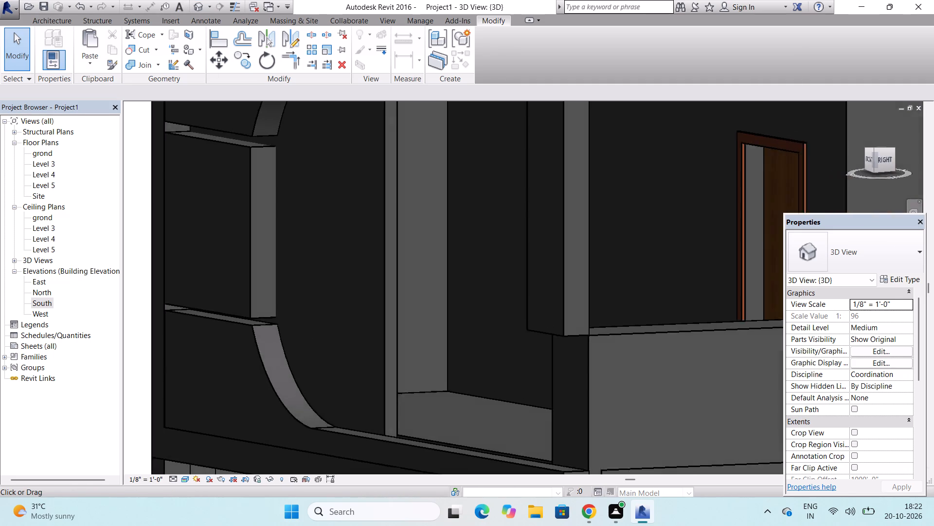
drag(907, 156, 202, 156)
scroll(426, 211, down, 4)
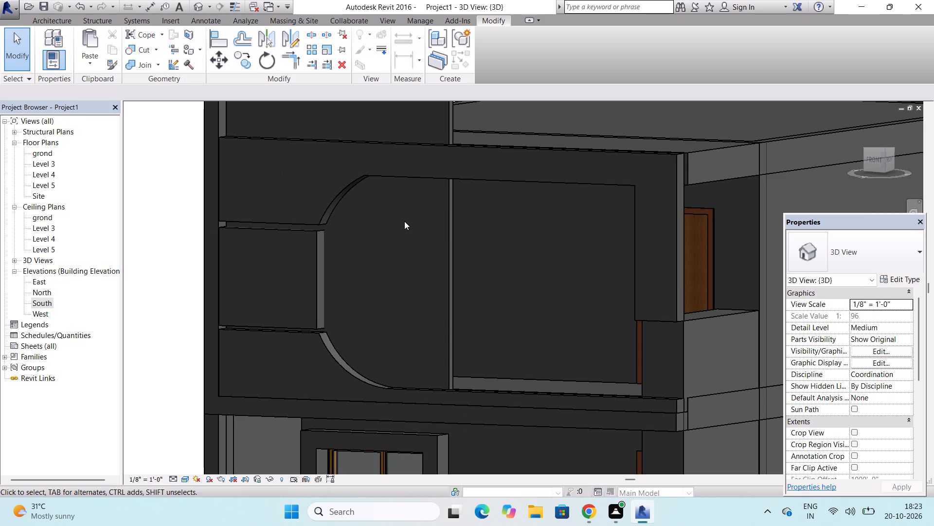
scroll(402, 221, down, 6)
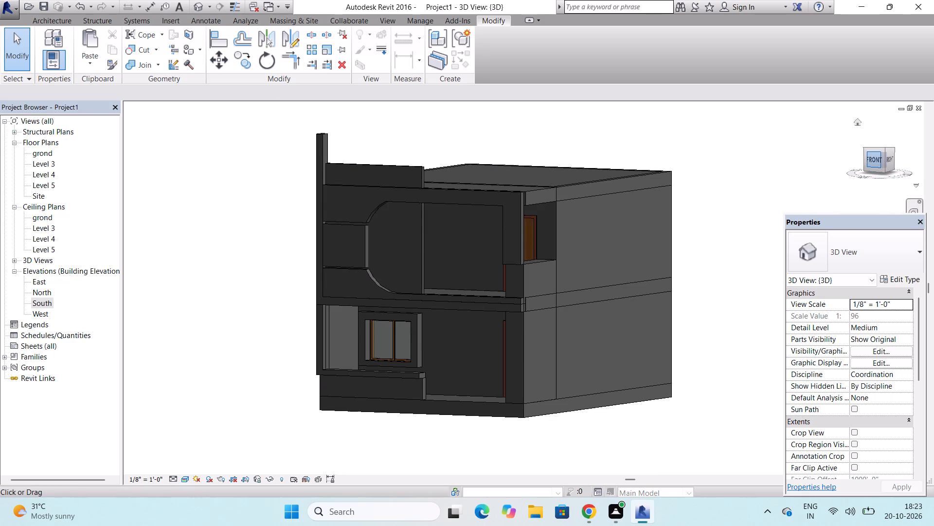
scroll(530, 217, up, 6)
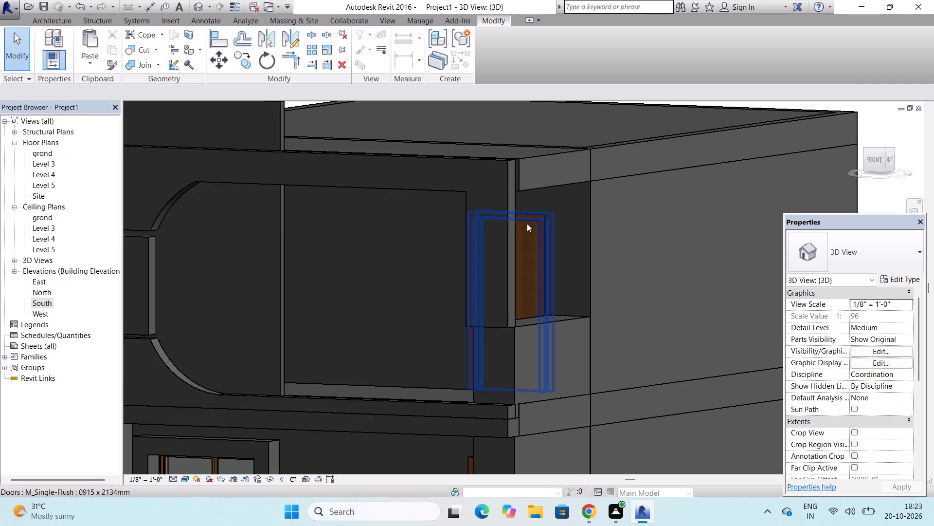
Stretch the curved surround's back face toward the building until it closes the gap beside the upper door.
click(513, 229)
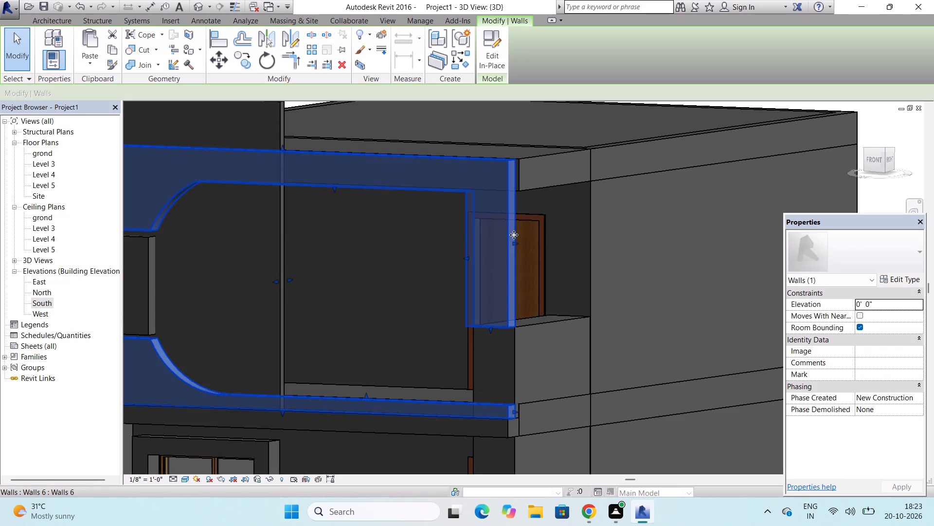
click(514, 241)
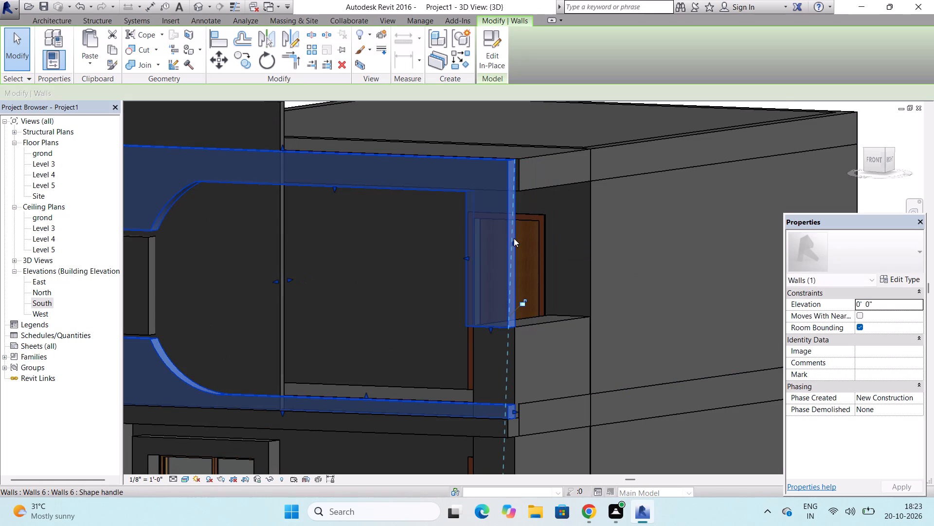
scroll(518, 224, up, 6)
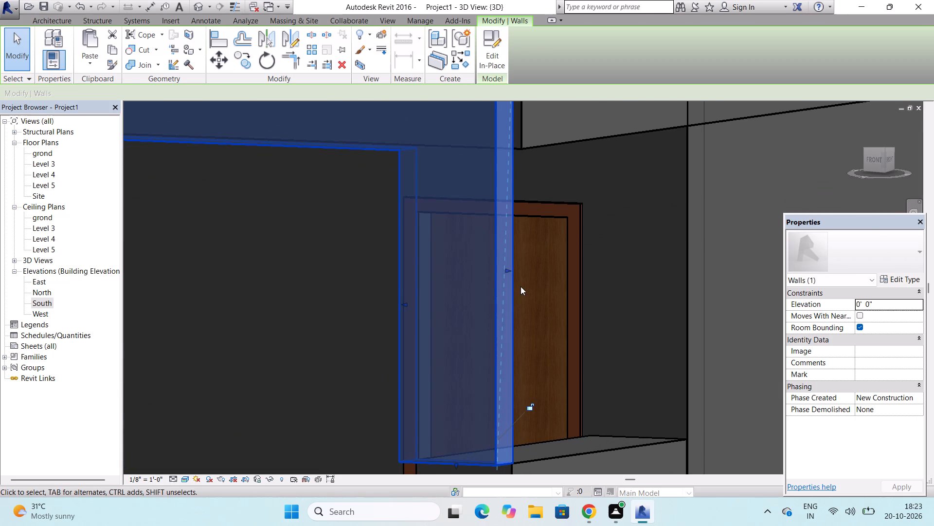
scroll(521, 290, down, 1)
click(509, 271)
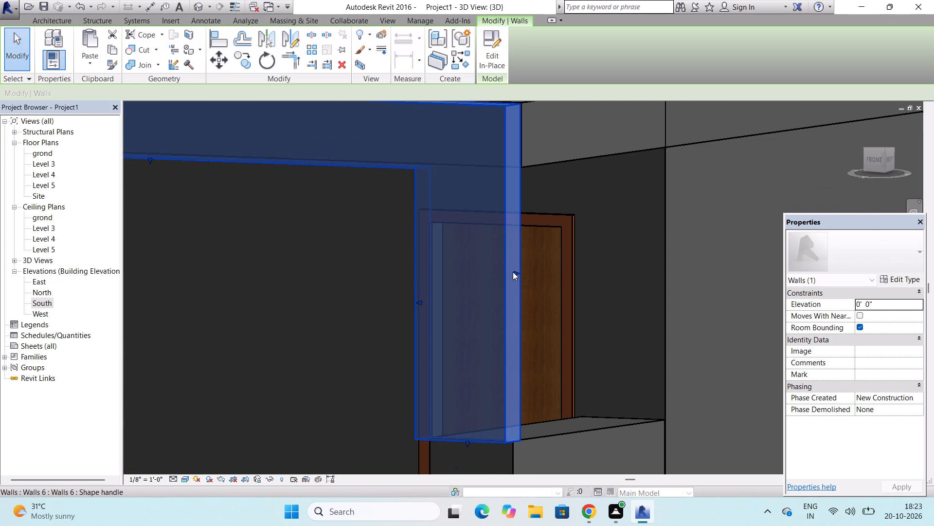
scroll(431, 299, down, 6)
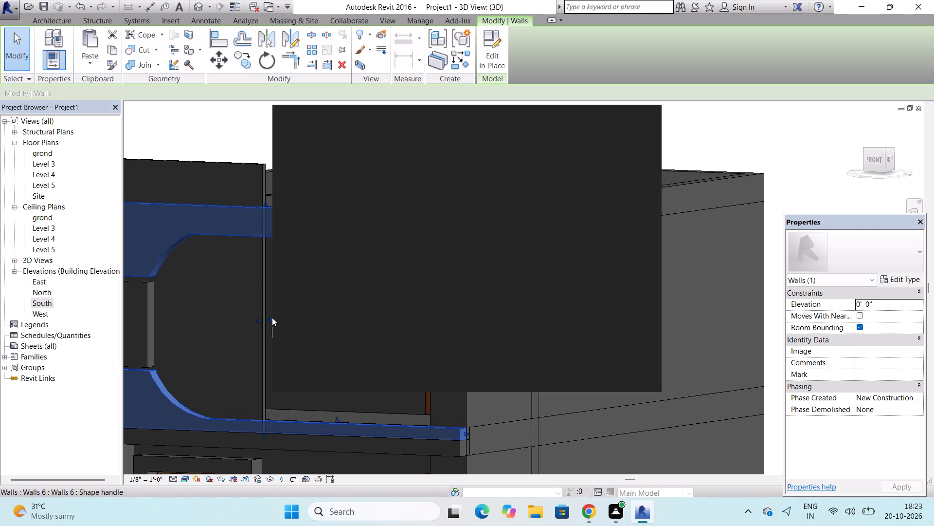
click(639, 121)
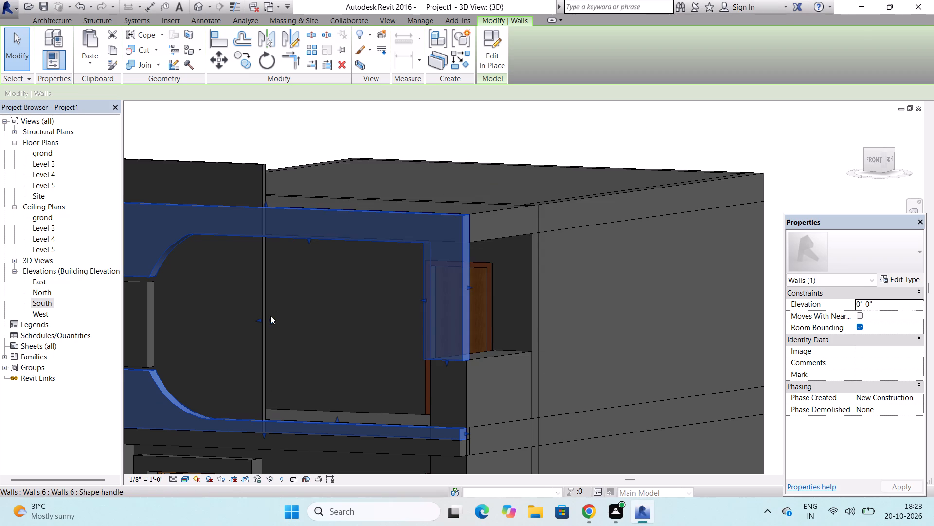
drag(271, 318, 327, 302)
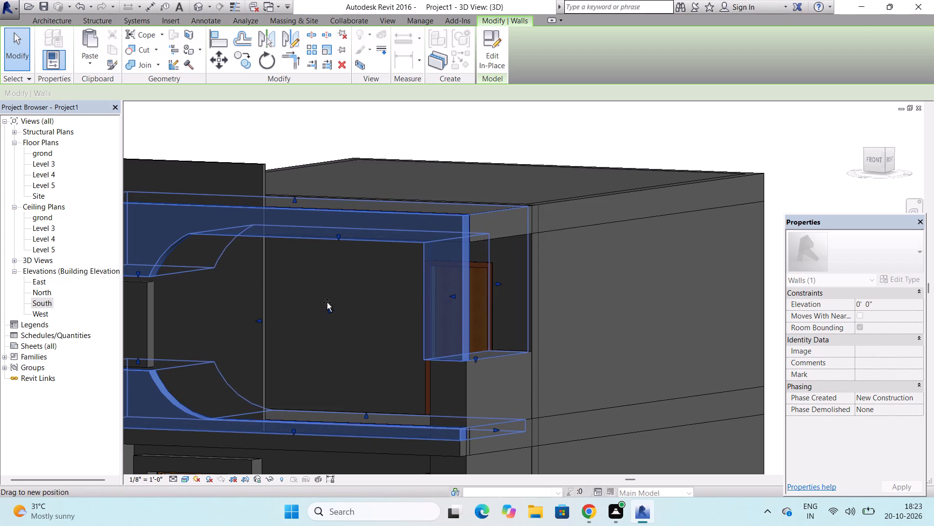
drag(327, 302, 333, 301)
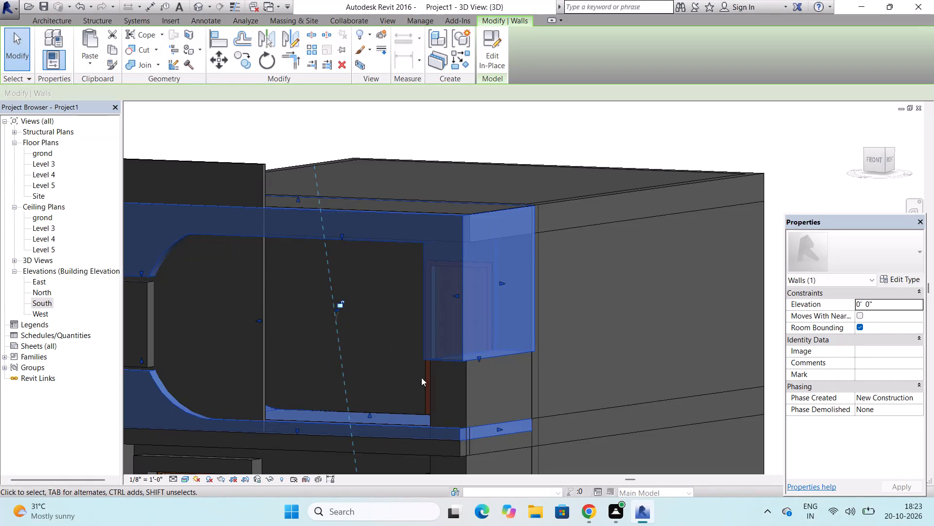
Examine the deepened surround and its junction with the building in 3D from the front, above and both front corners.
scroll(438, 388, up, 7)
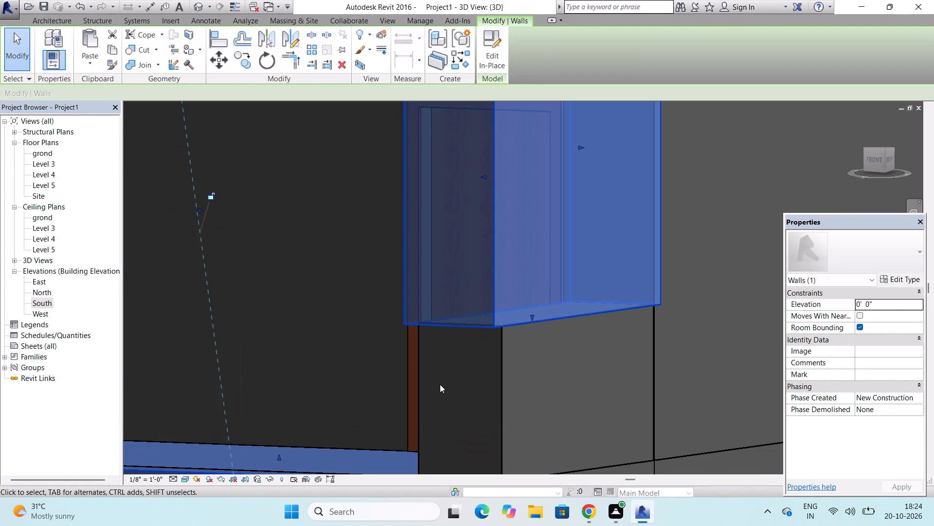
scroll(442, 385, down, 6)
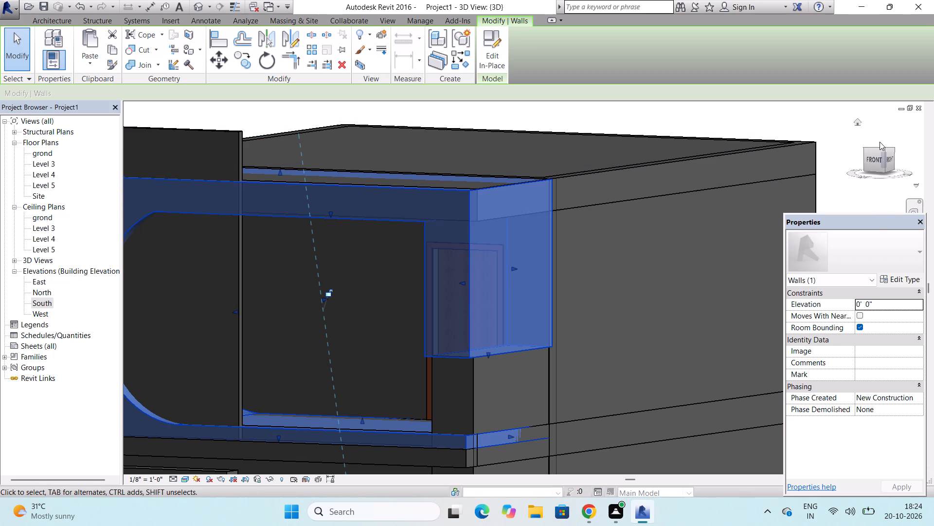
drag(863, 150, 869, 150)
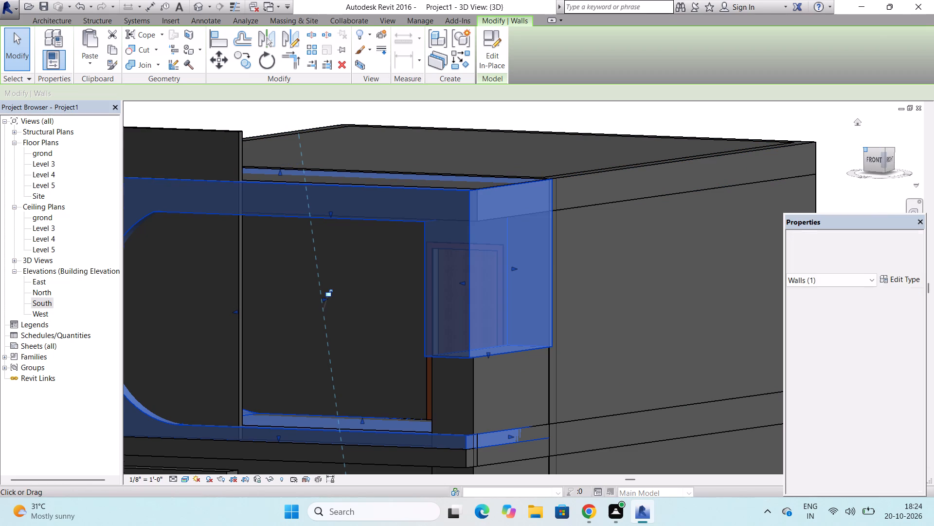
drag(869, 150, 172, 151)
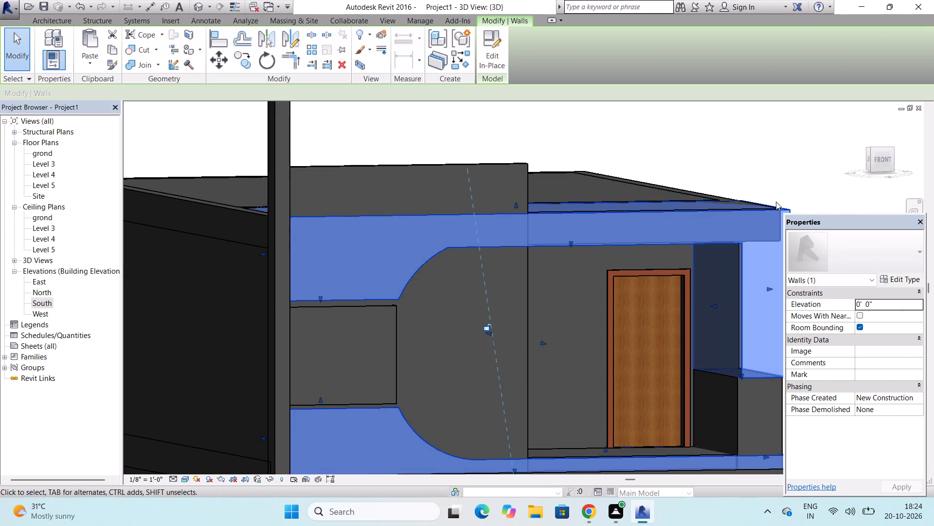
scroll(562, 266, down, 4)
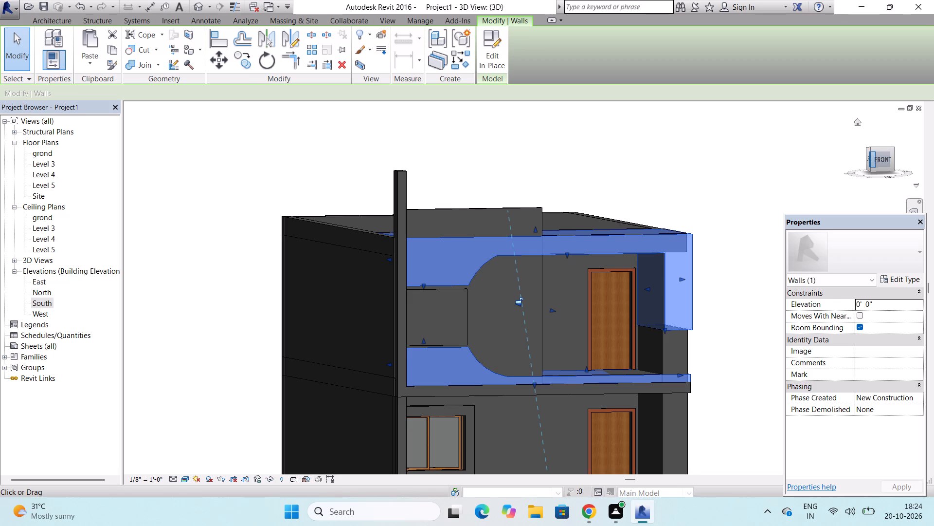
drag(873, 150, 862, 177)
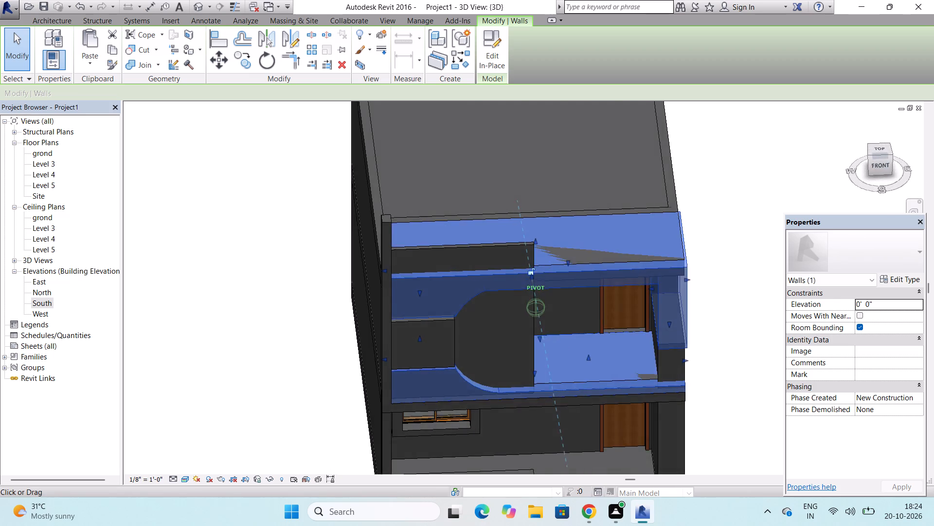
drag(862, 177, 851, 187)
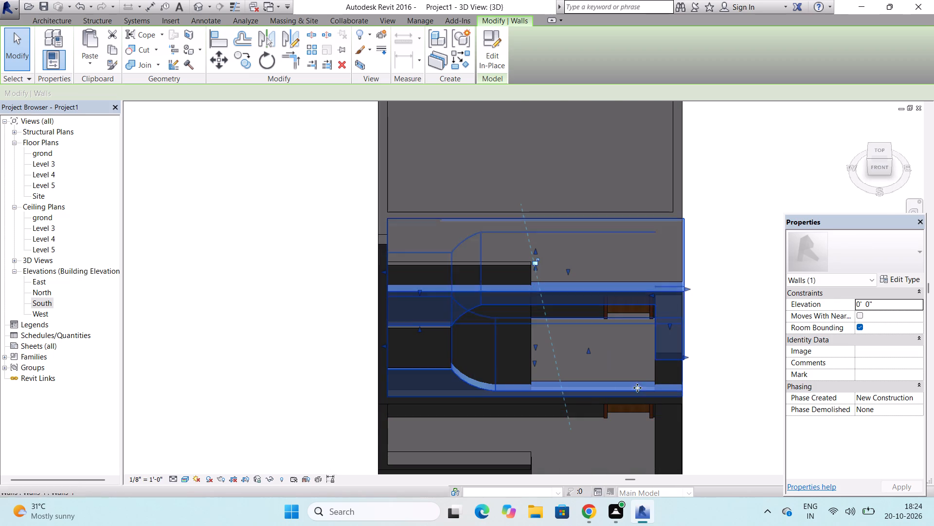
scroll(646, 372, up, 6)
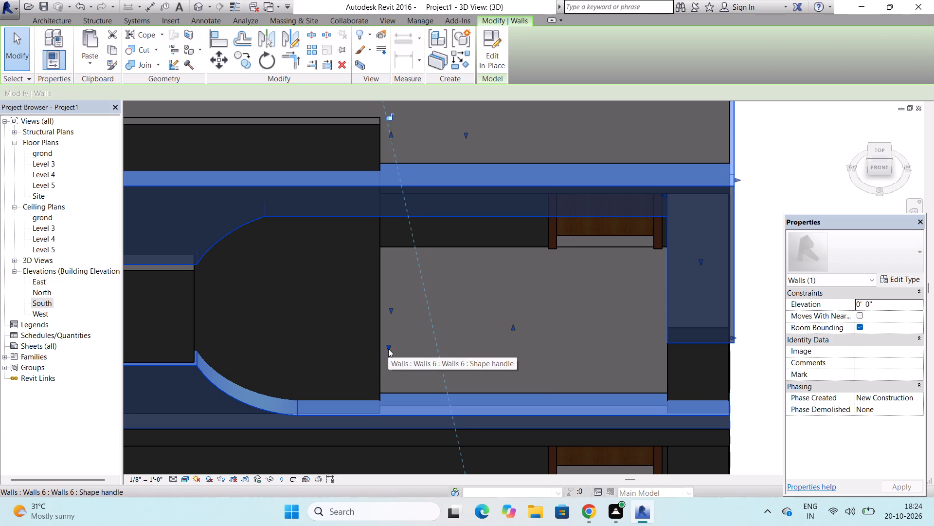
scroll(388, 349, up, 1)
scroll(391, 347, down, 3)
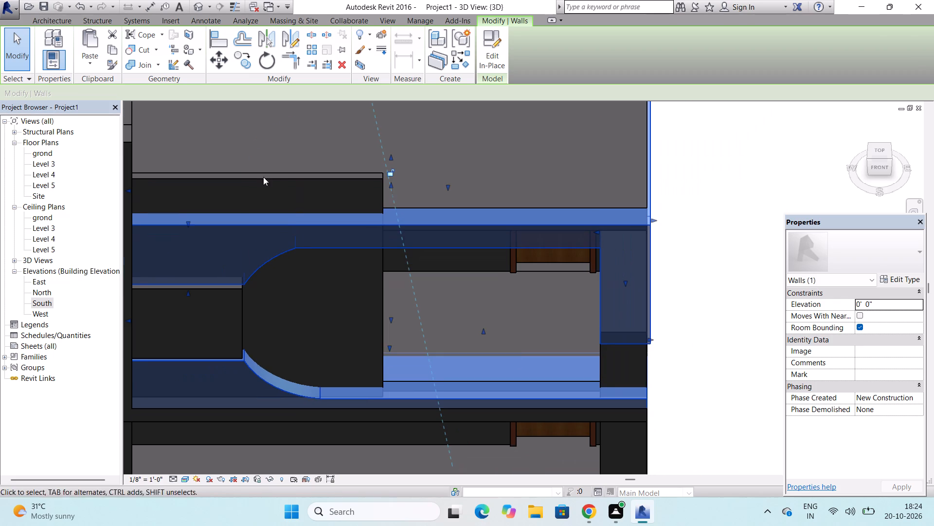
click(200, 8)
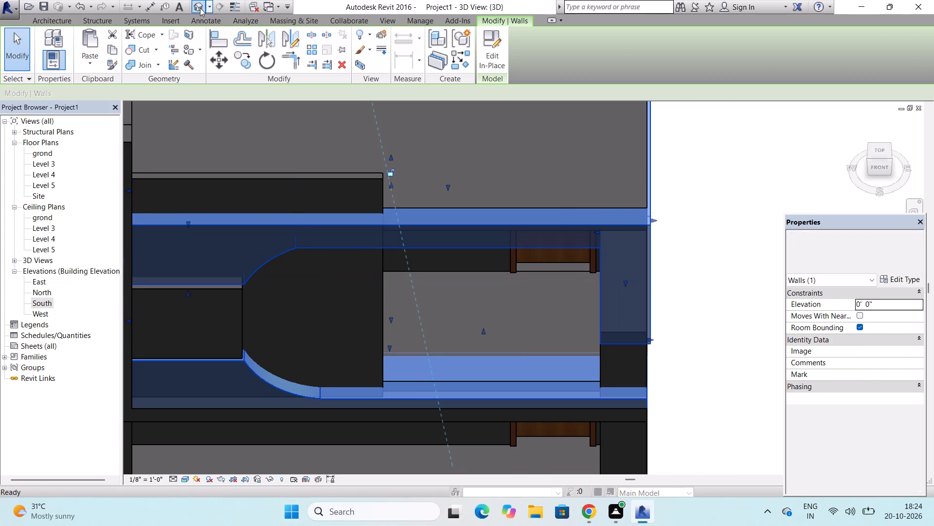
click(661, 167)
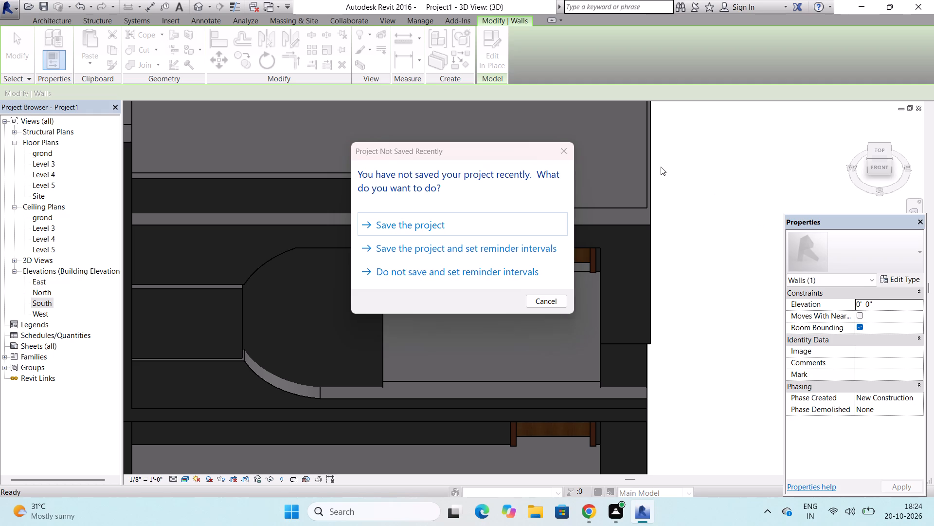
click(558, 155)
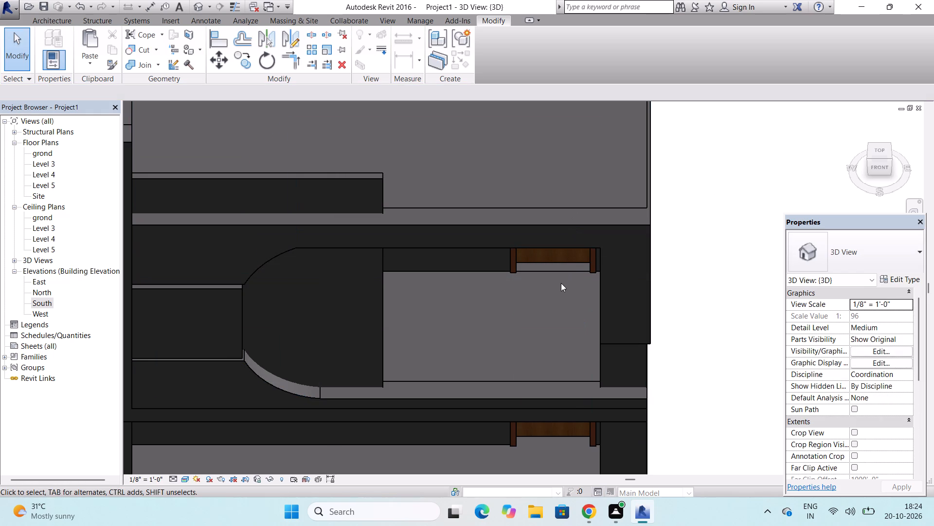
scroll(561, 283, down, 2)
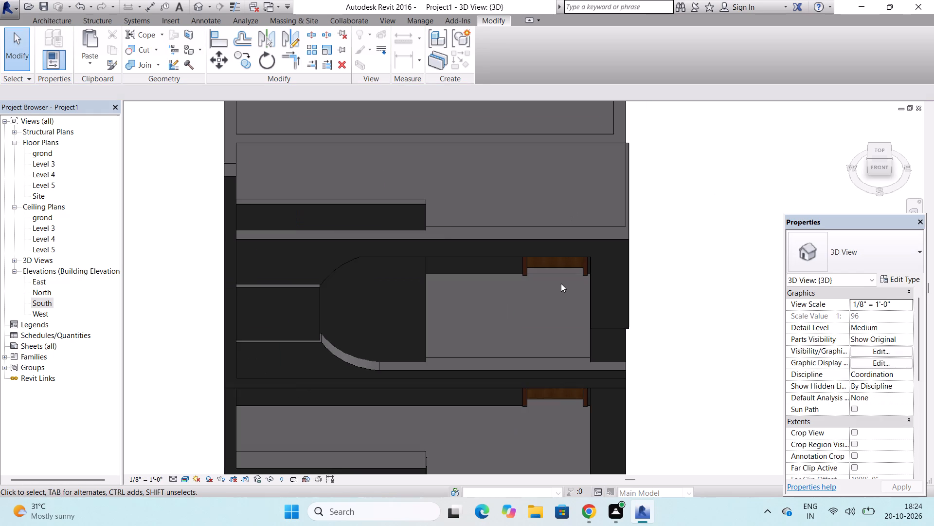
scroll(561, 283, down, 1)
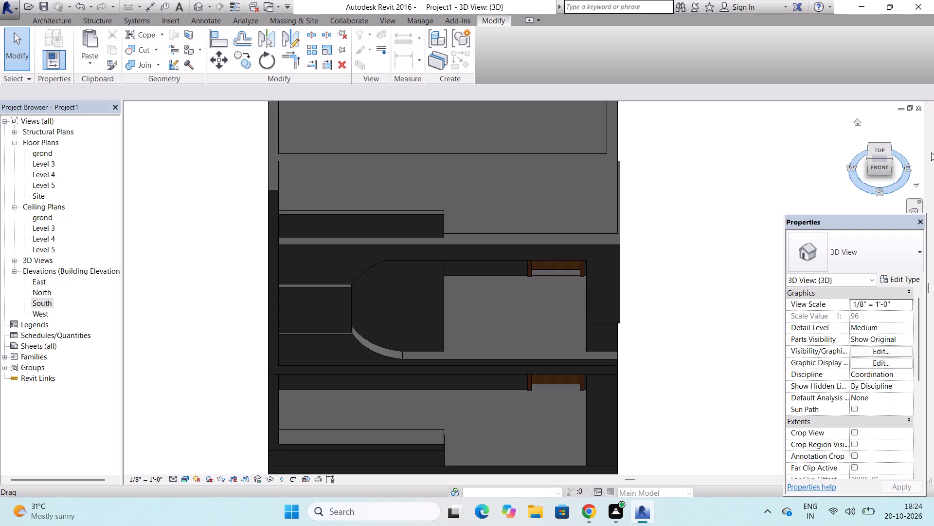
drag(878, 166, 878, 153)
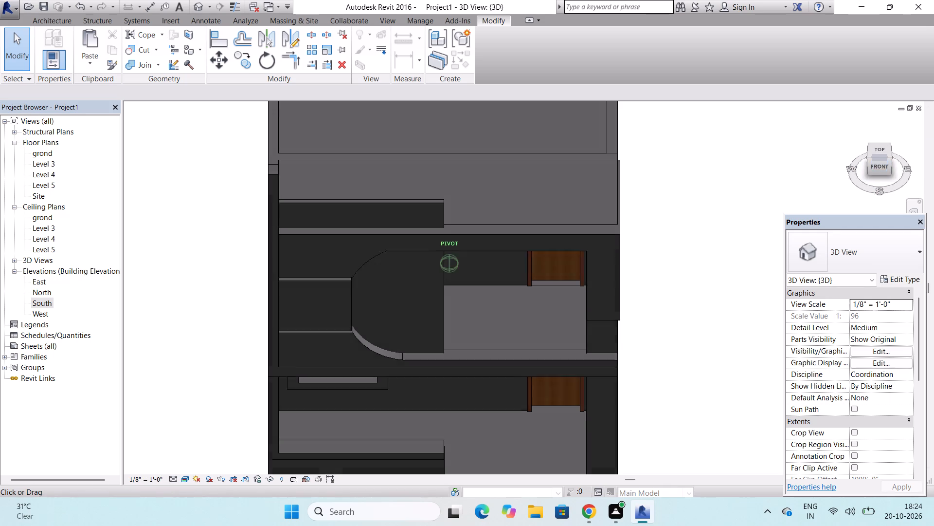
drag(878, 153, 172, 113)
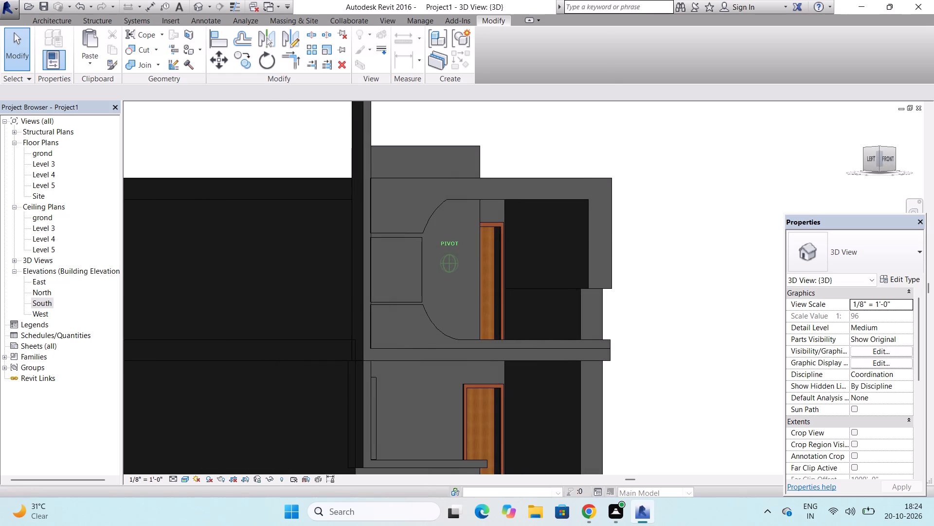
drag(172, 113, 706, 148)
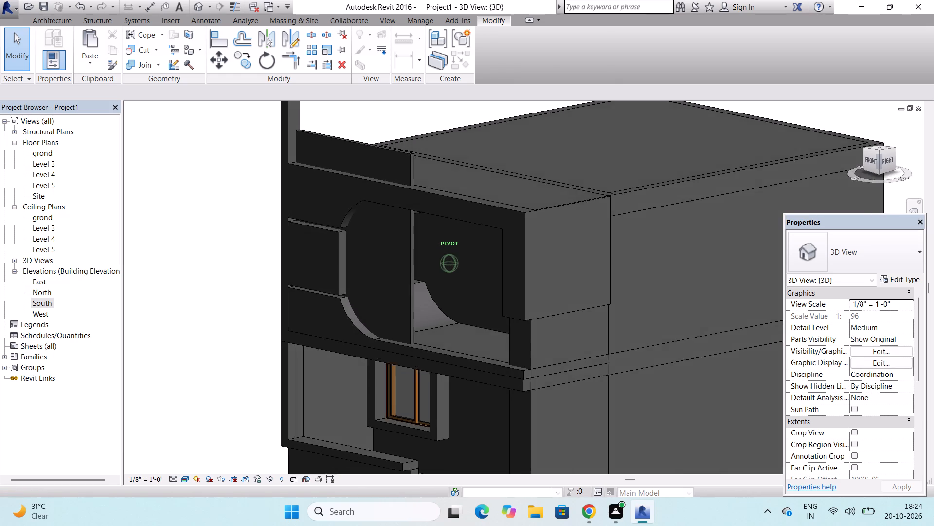
drag(706, 148, 679, 149)
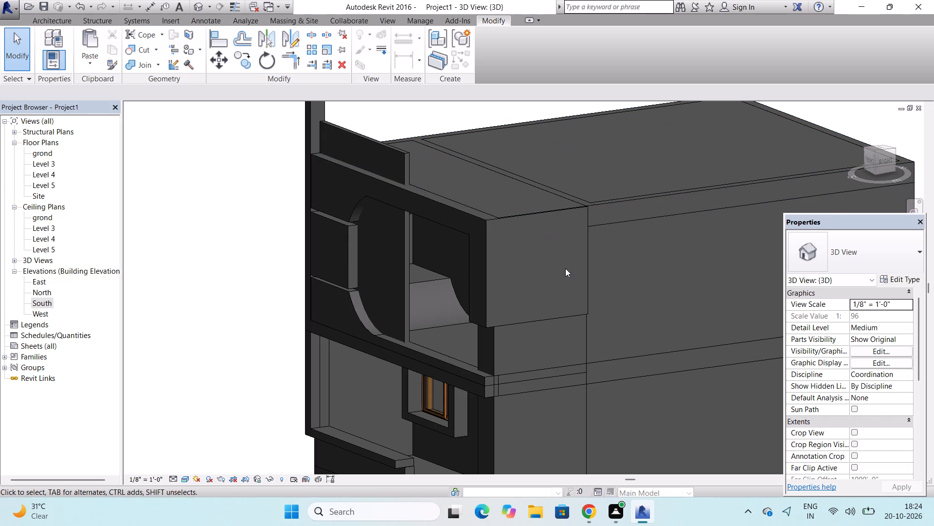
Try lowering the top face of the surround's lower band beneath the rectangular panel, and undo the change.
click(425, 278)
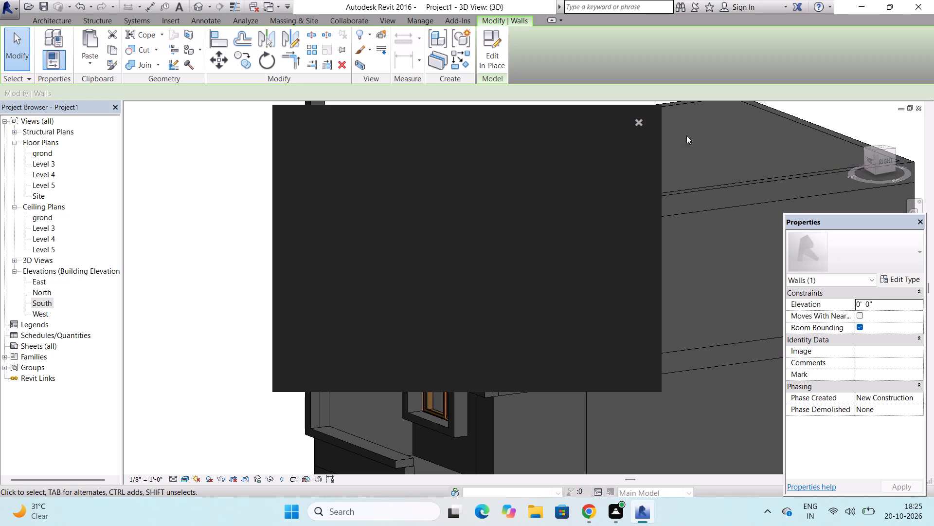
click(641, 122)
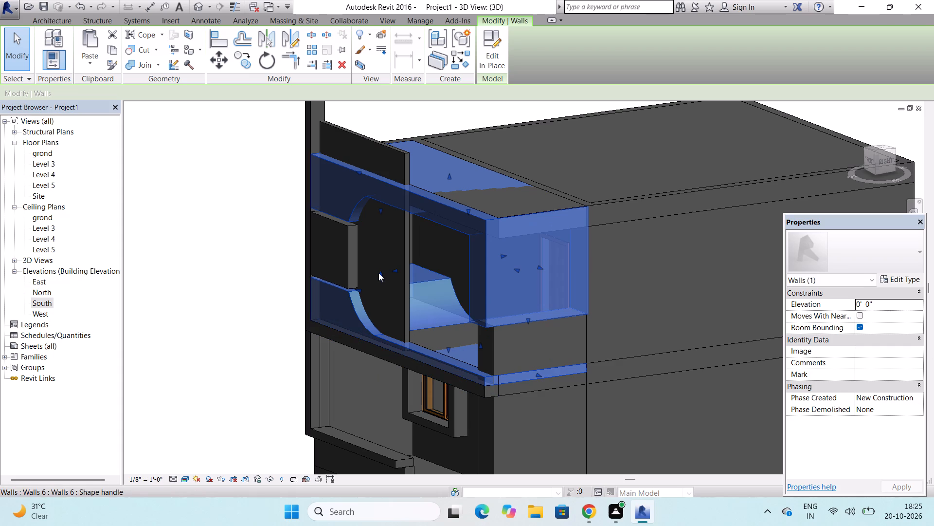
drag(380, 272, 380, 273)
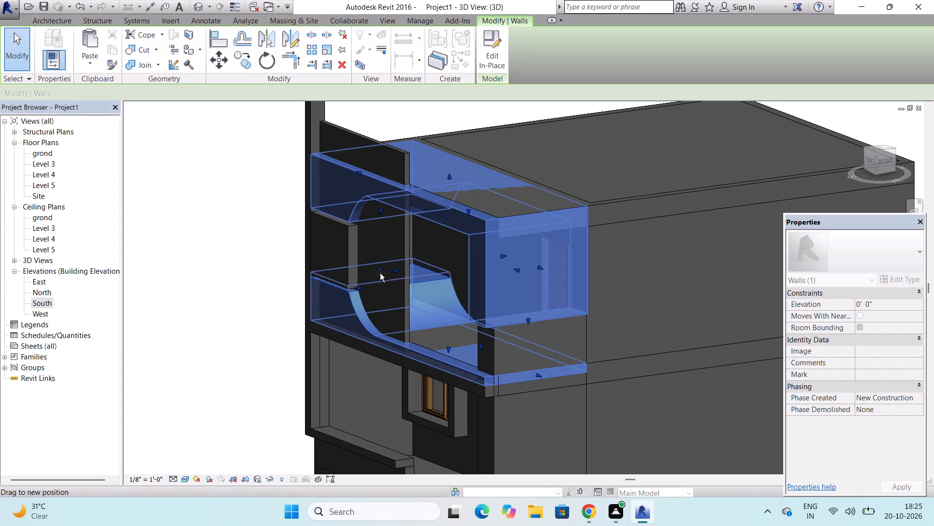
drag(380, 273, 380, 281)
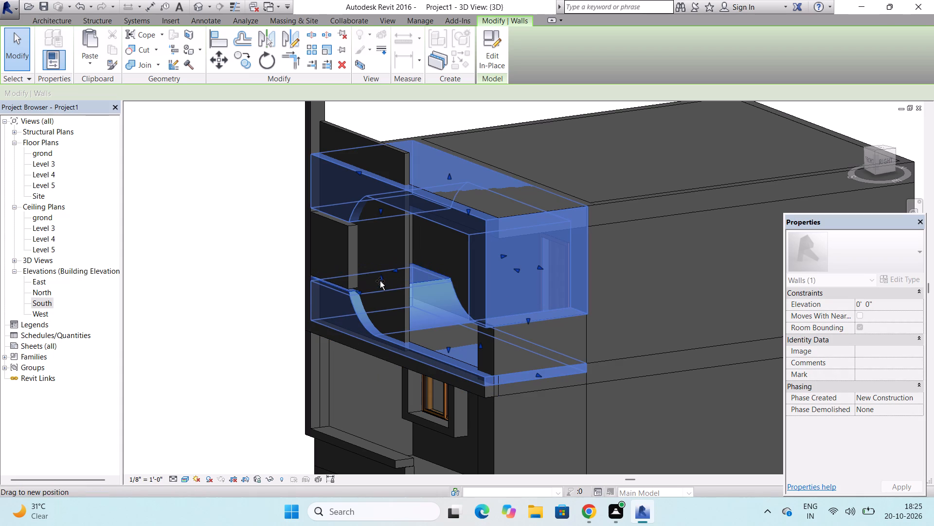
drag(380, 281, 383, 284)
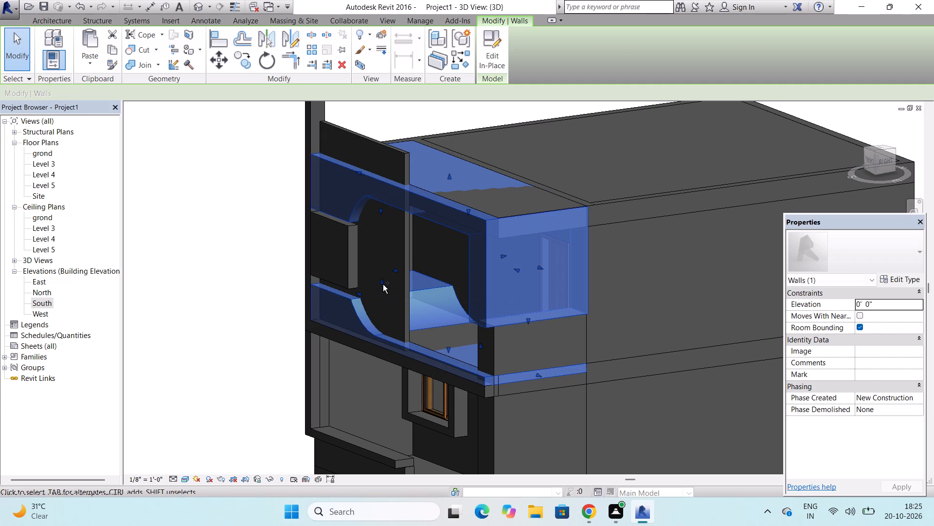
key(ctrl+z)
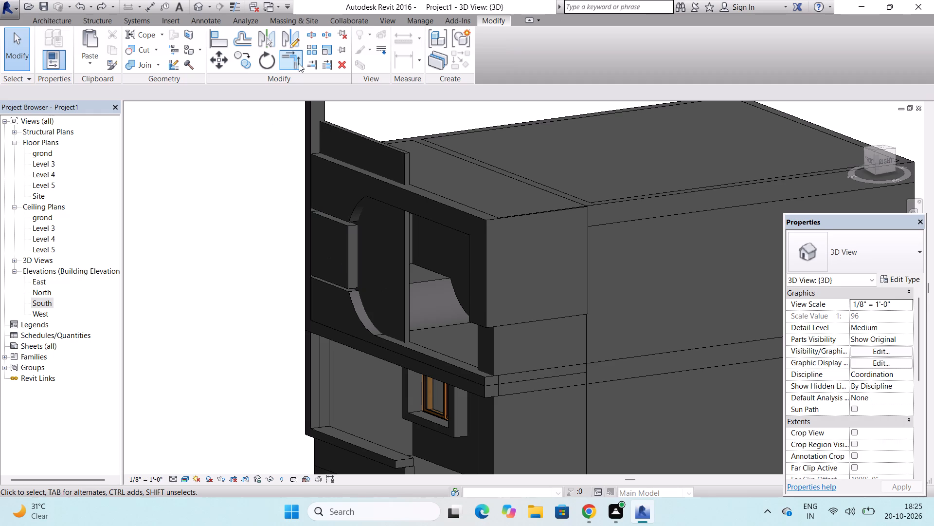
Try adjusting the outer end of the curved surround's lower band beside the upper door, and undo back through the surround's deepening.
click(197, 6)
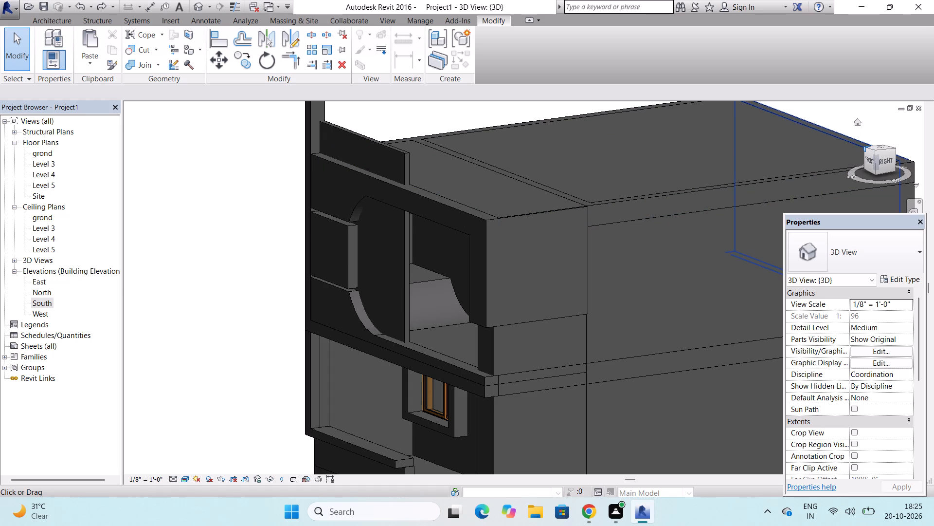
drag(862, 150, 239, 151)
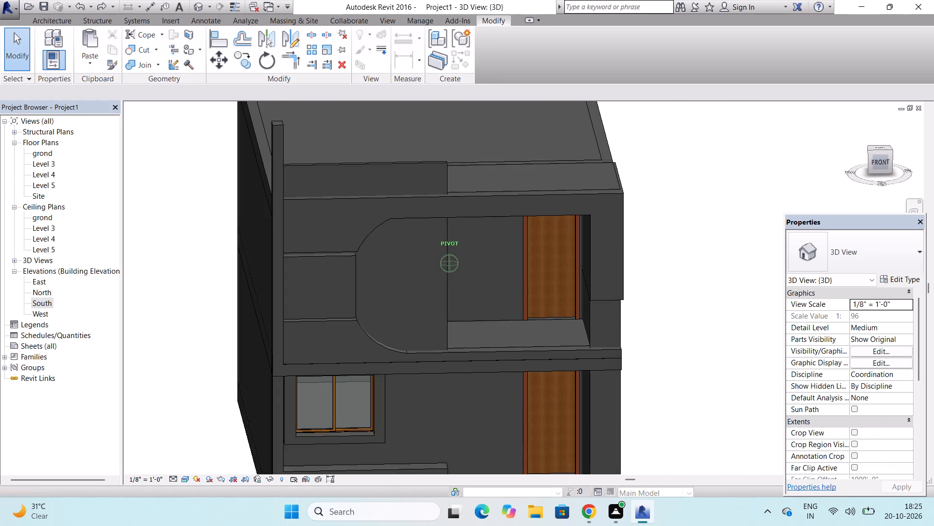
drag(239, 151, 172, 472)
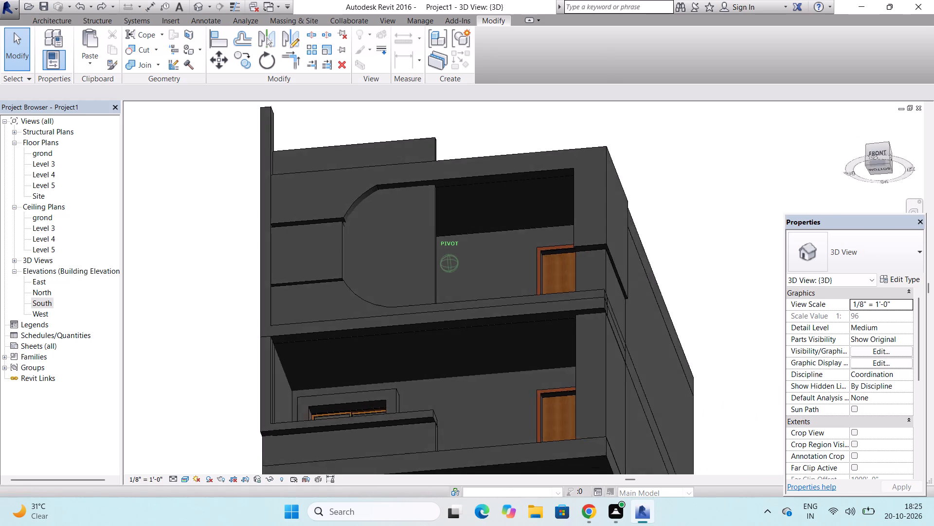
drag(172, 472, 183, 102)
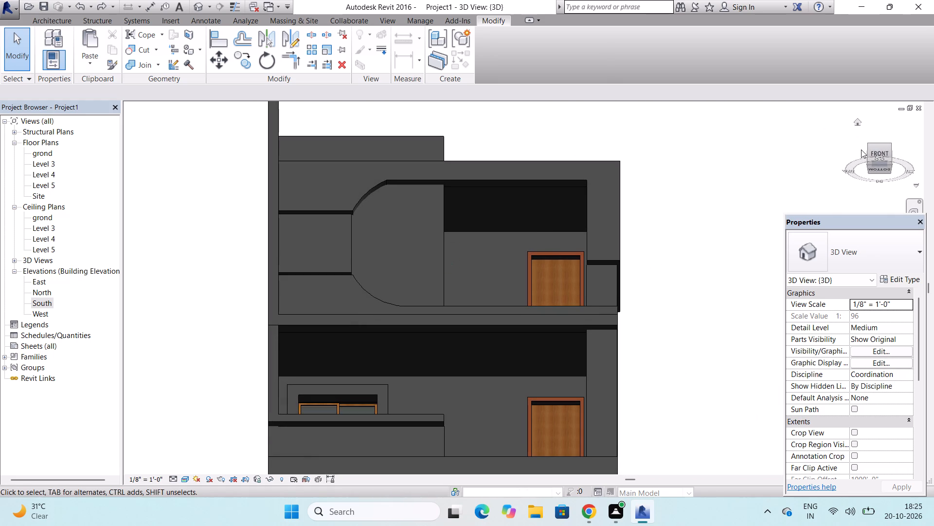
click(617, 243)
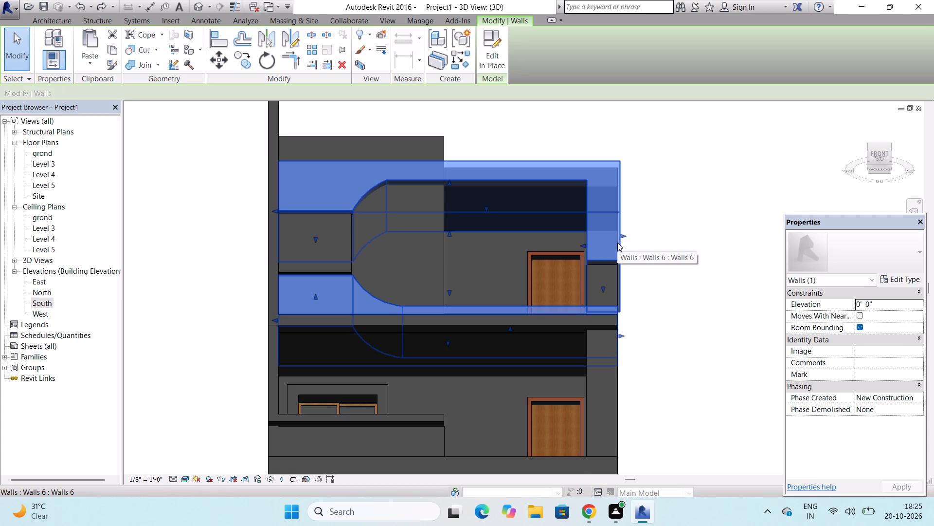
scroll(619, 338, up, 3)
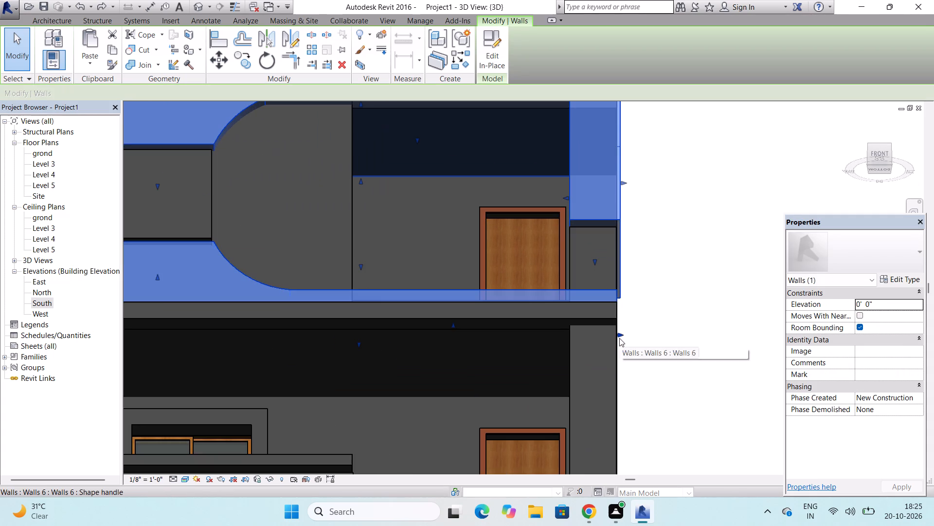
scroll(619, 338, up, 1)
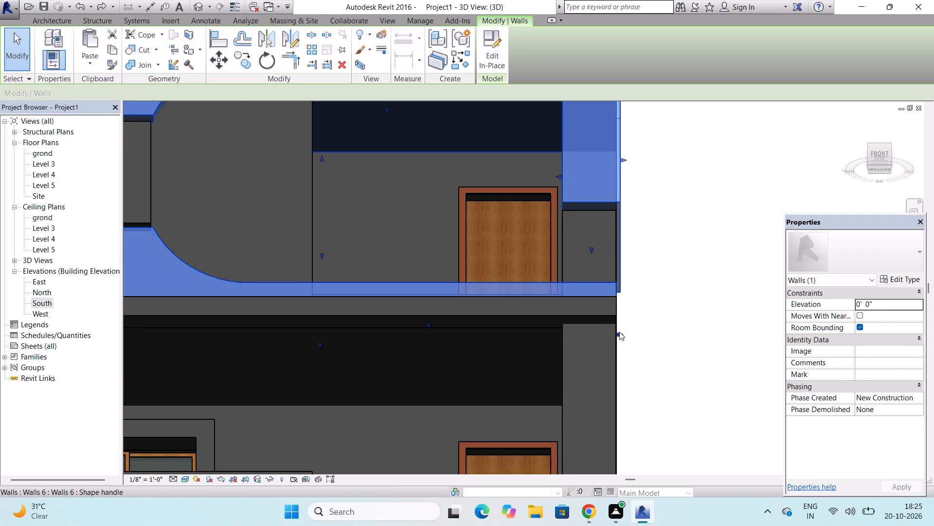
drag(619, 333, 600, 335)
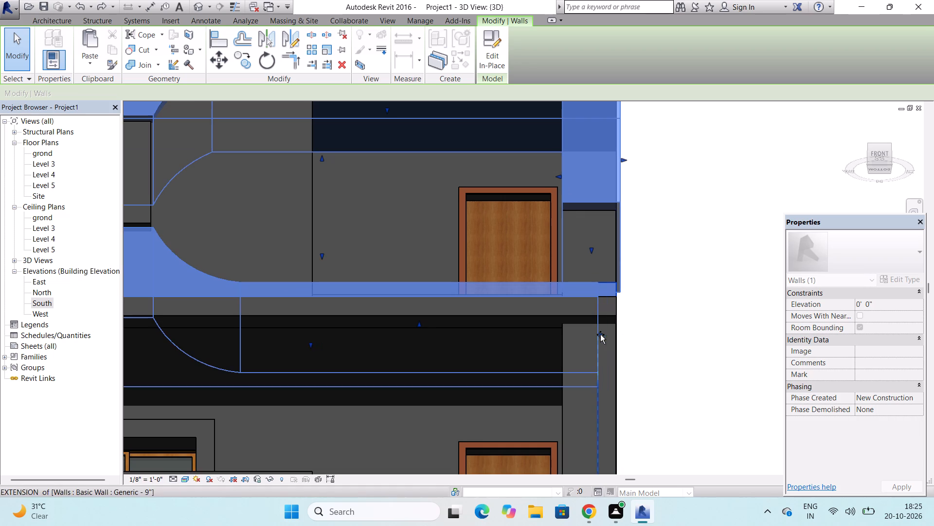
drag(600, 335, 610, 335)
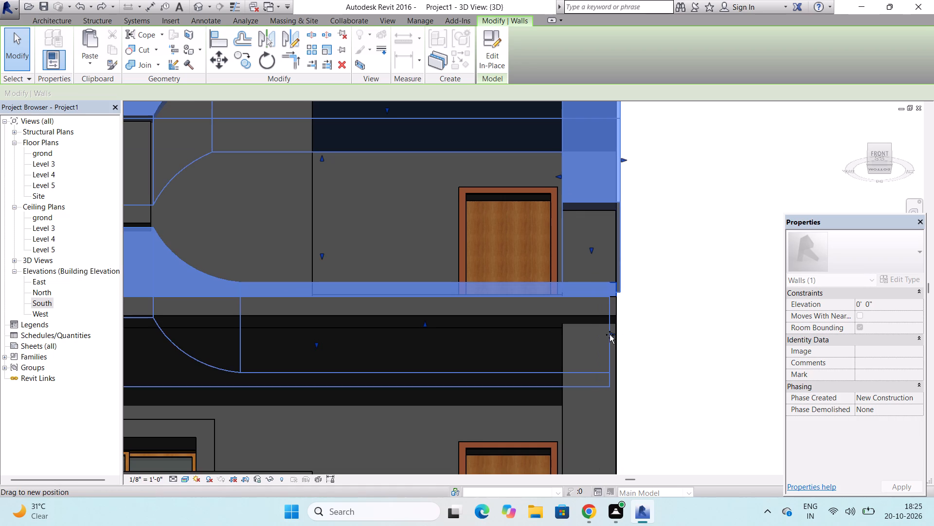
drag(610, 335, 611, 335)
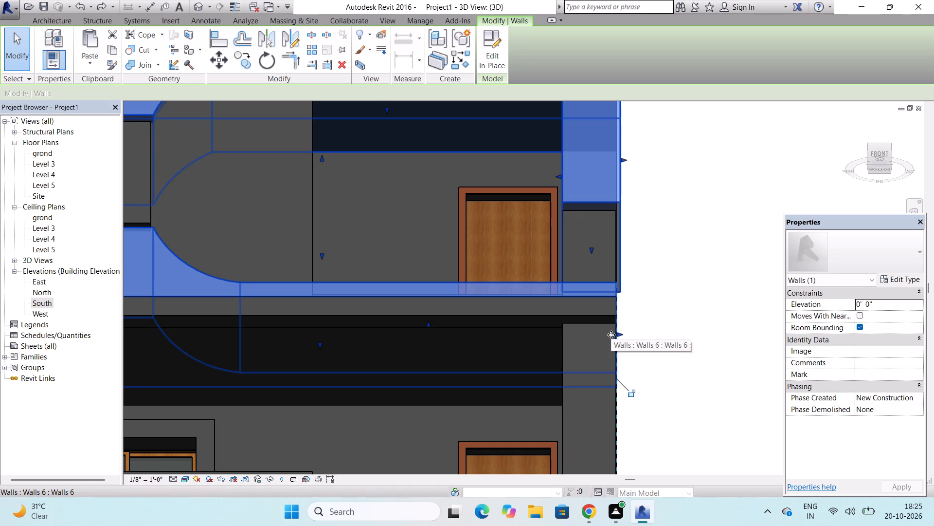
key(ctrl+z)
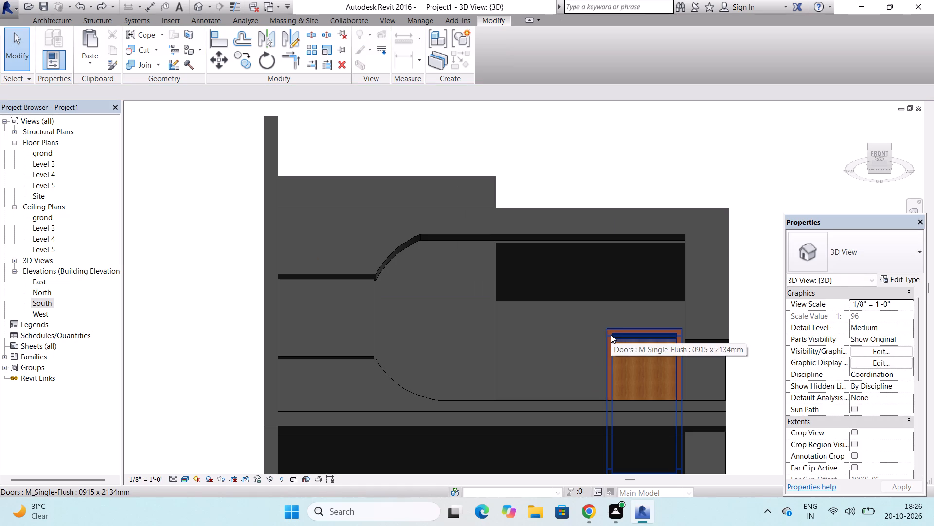
Pull the outer end face of the curved surround's upper part, beside the upper door, flush with the building's outer wall edge.
click(726, 315)
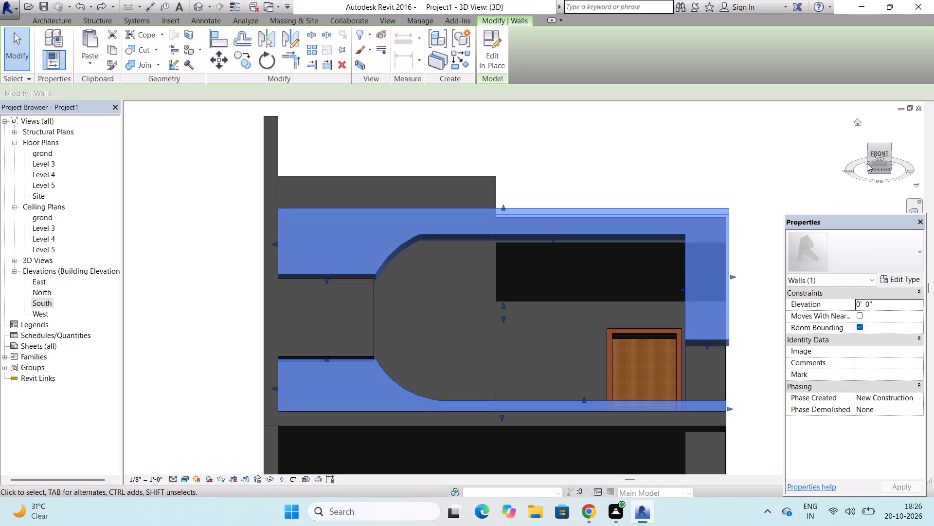
drag(870, 147, 864, 164)
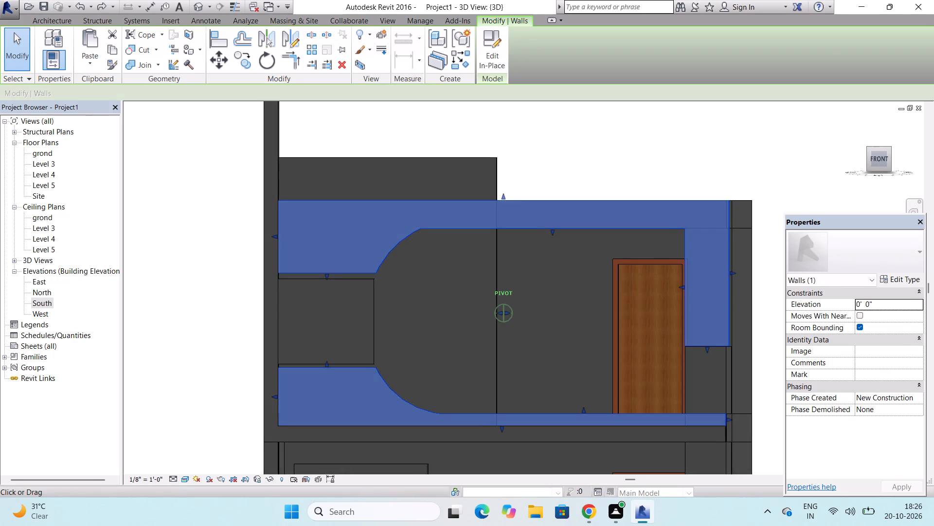
drag(864, 164, 879, 169)
scroll(710, 295, up, 3)
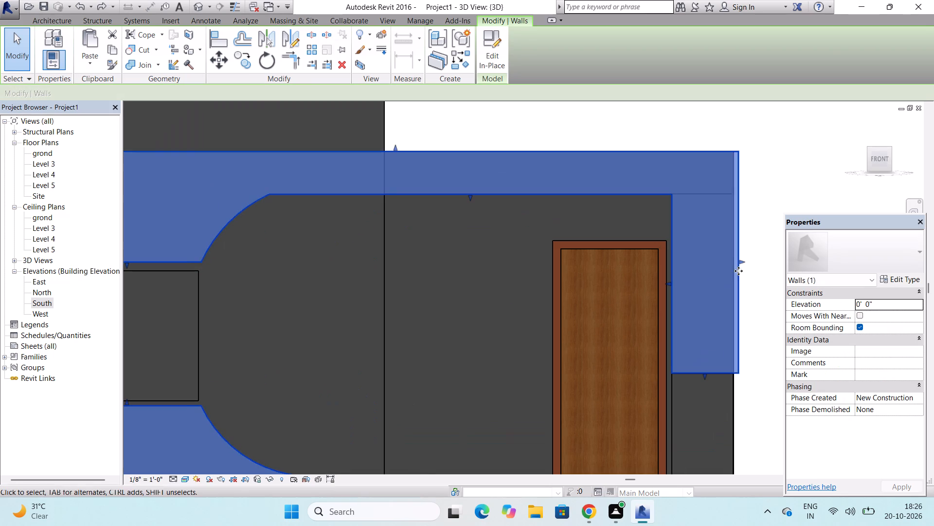
drag(740, 262, 740, 262)
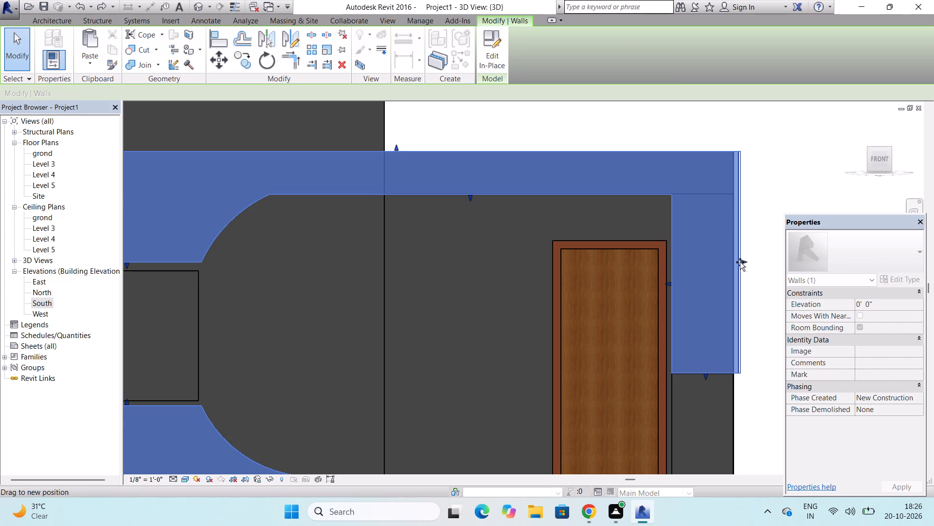
drag(740, 262, 733, 262)
scroll(733, 262, down, 3)
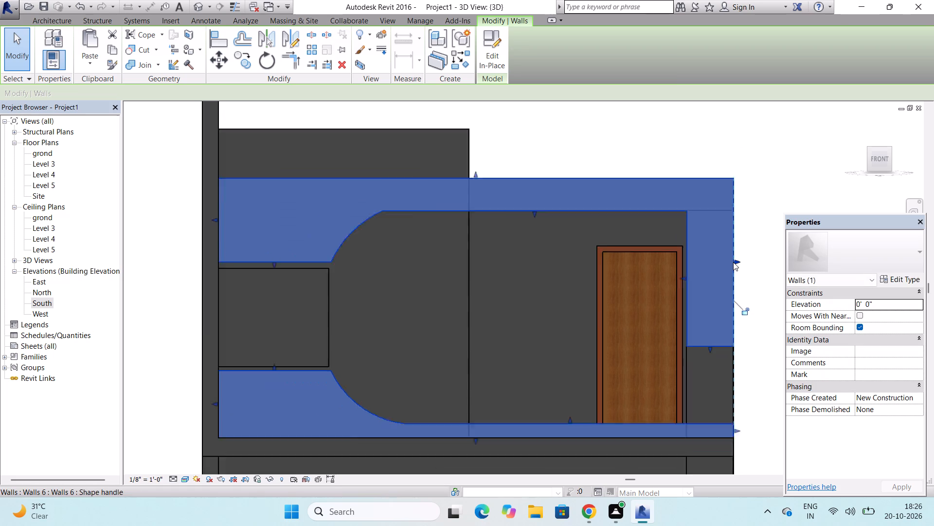
scroll(733, 262, down, 1)
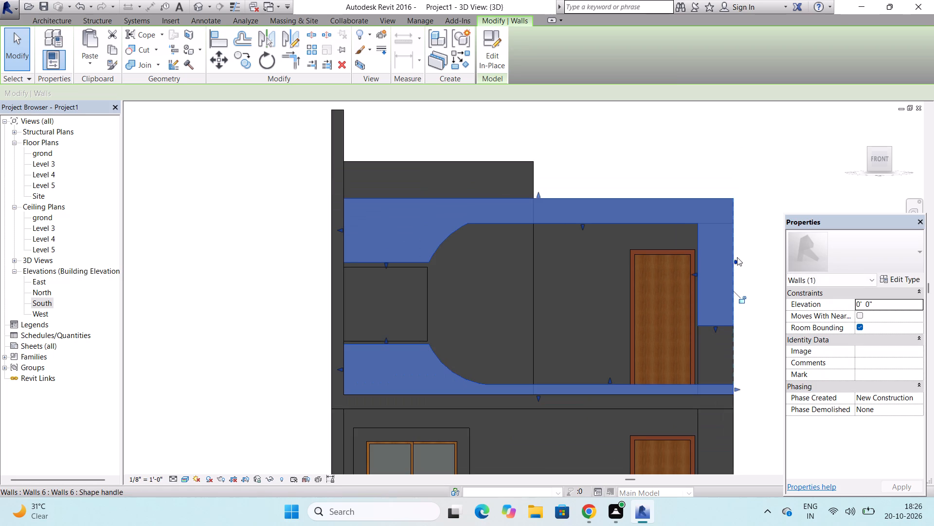
key(Escape)
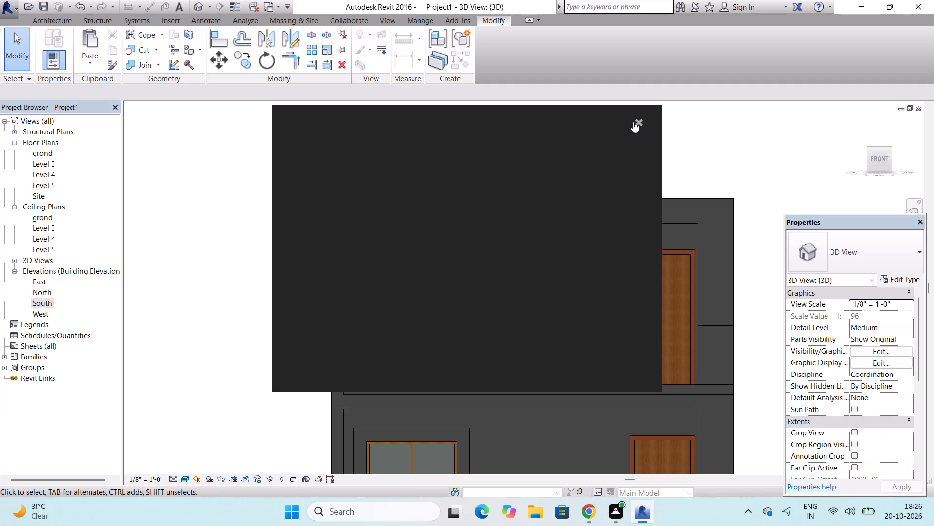
click(637, 122)
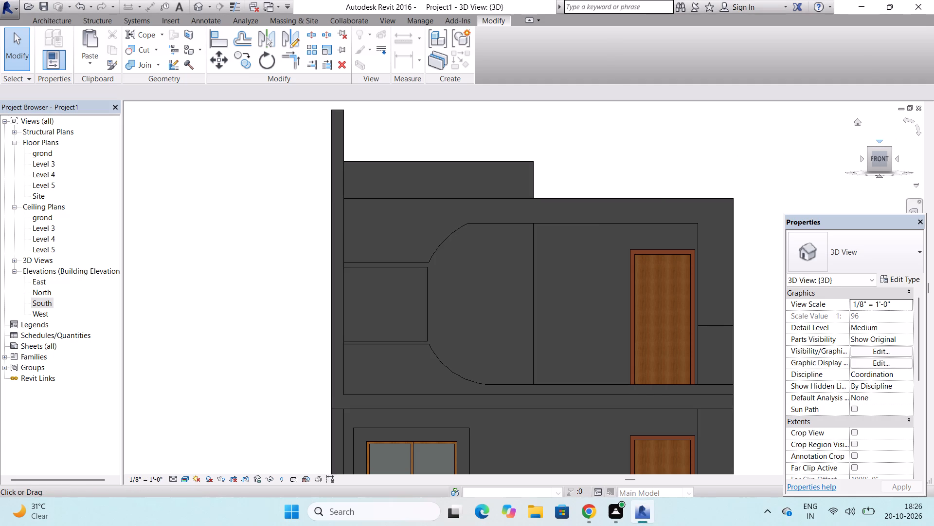
Stretch the curved surround's back face toward the building until it meets the Generic - 9" wall.
drag(870, 148, 868, 187)
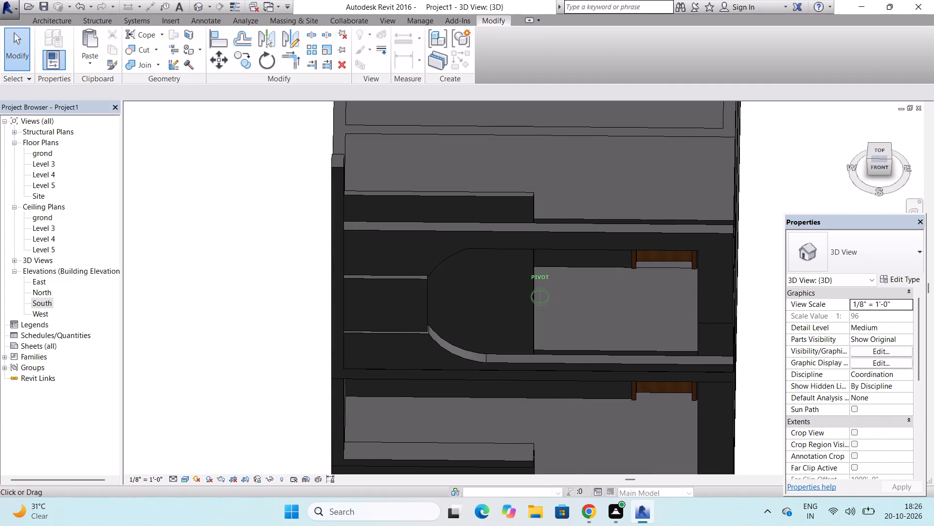
drag(868, 187, 694, 214)
scroll(827, 87, down, 4)
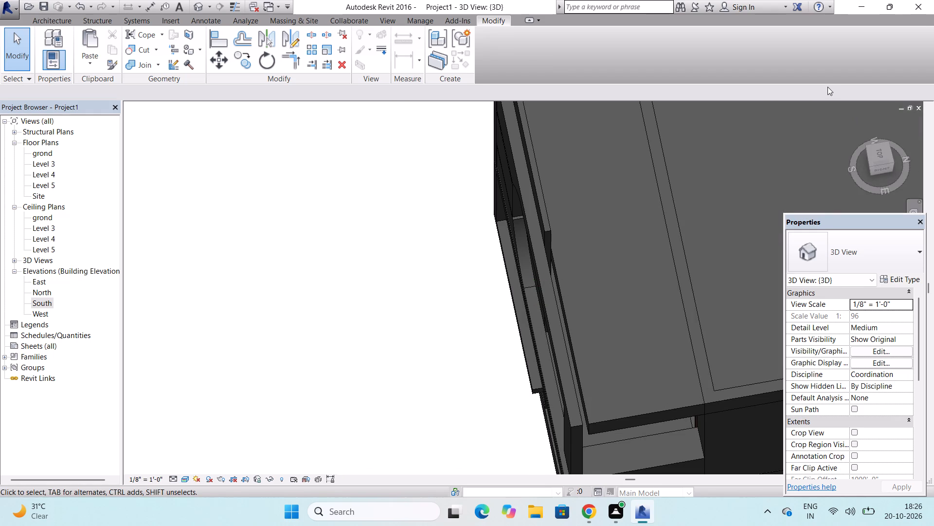
scroll(767, 192, down, 4)
scroll(664, 354, up, 5)
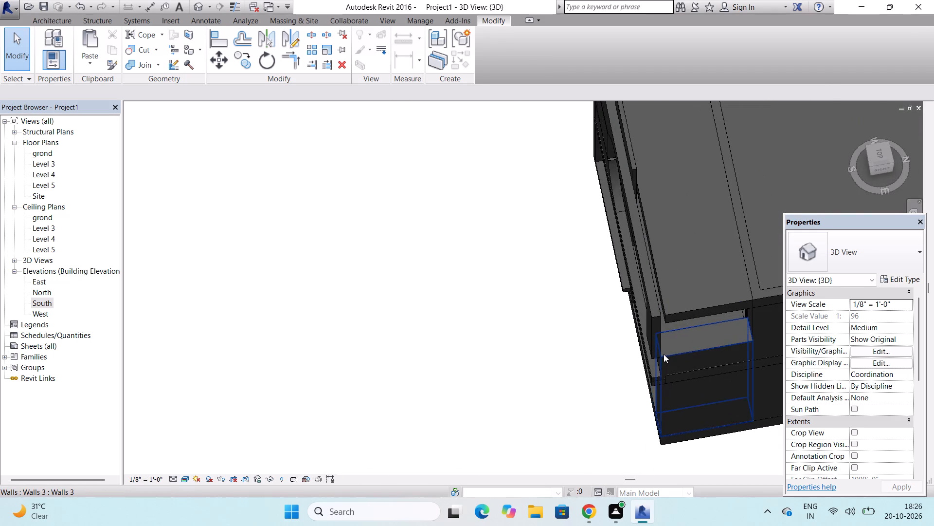
scroll(664, 354, up, 5)
click(656, 317)
scroll(656, 317, down, 4)
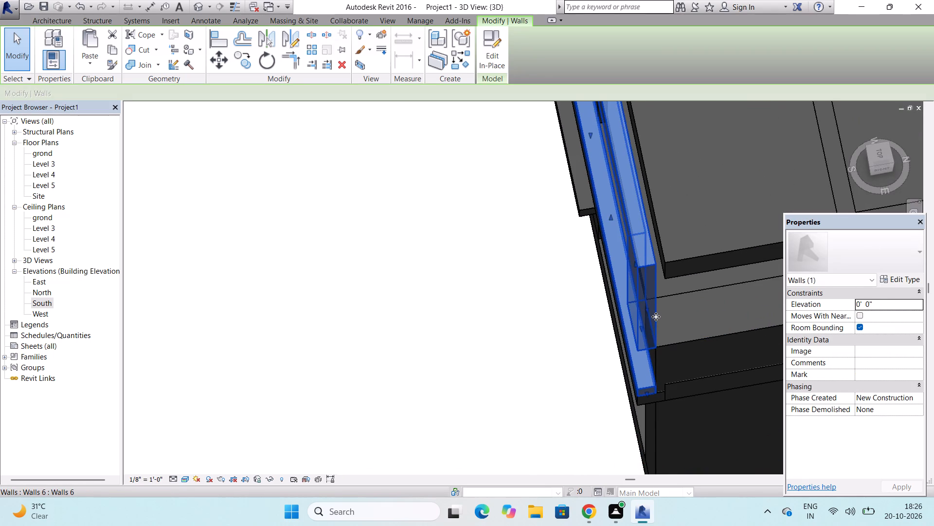
scroll(656, 317, down, 4)
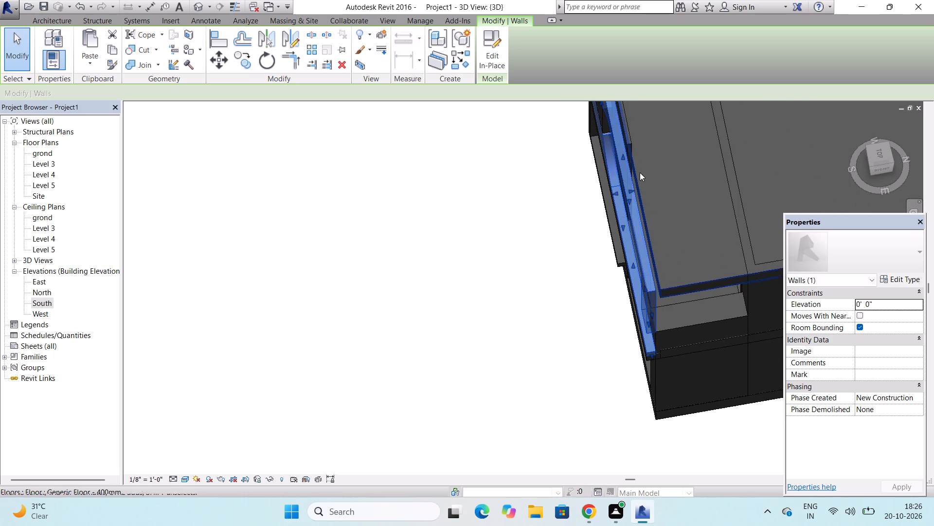
scroll(629, 181, up, 2)
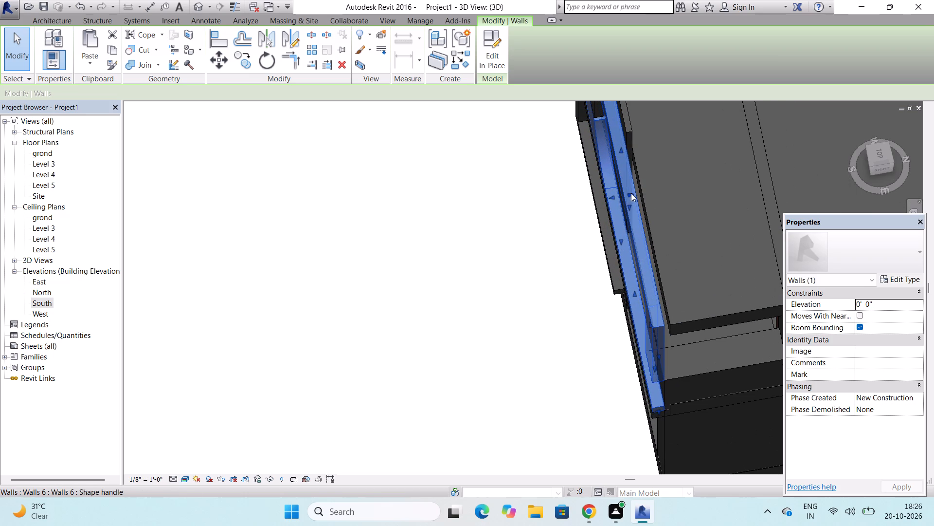
drag(631, 193, 754, 186)
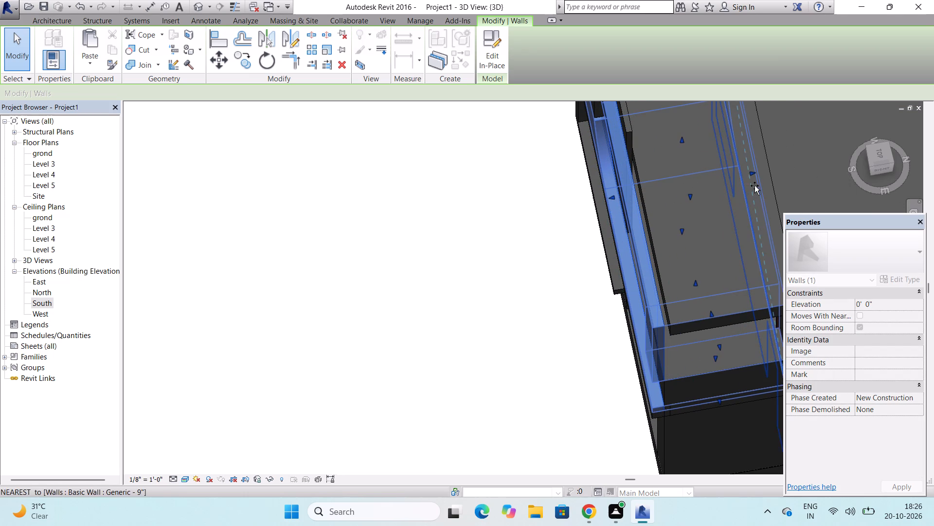
drag(754, 186, 759, 185)
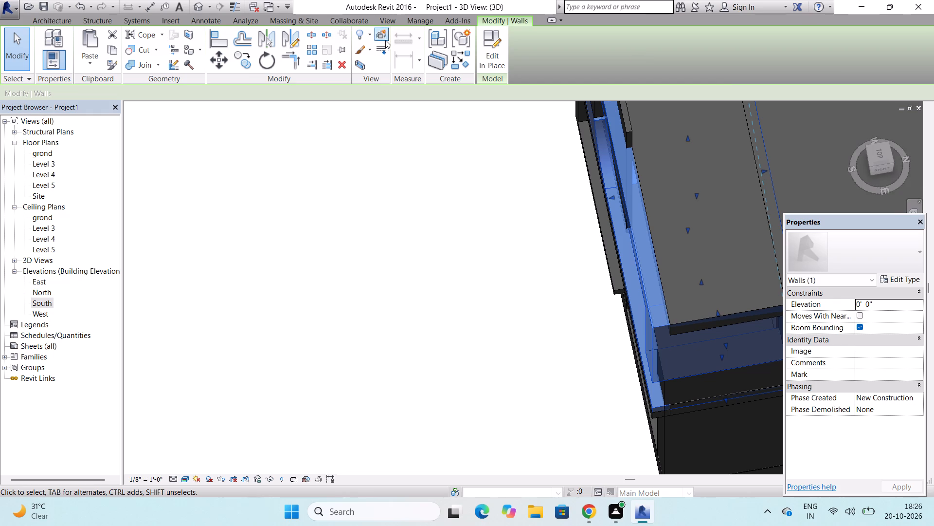
click(447, 192)
Examine the deepened surround and its junction with the building in 3D from the front, the left side and the front-left corner.
scroll(569, 169, down, 2)
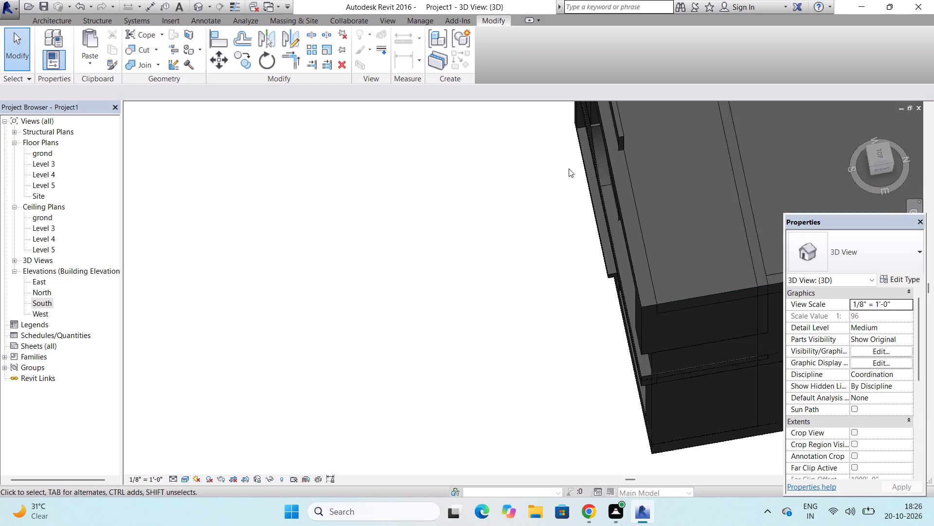
scroll(569, 169, down, 3)
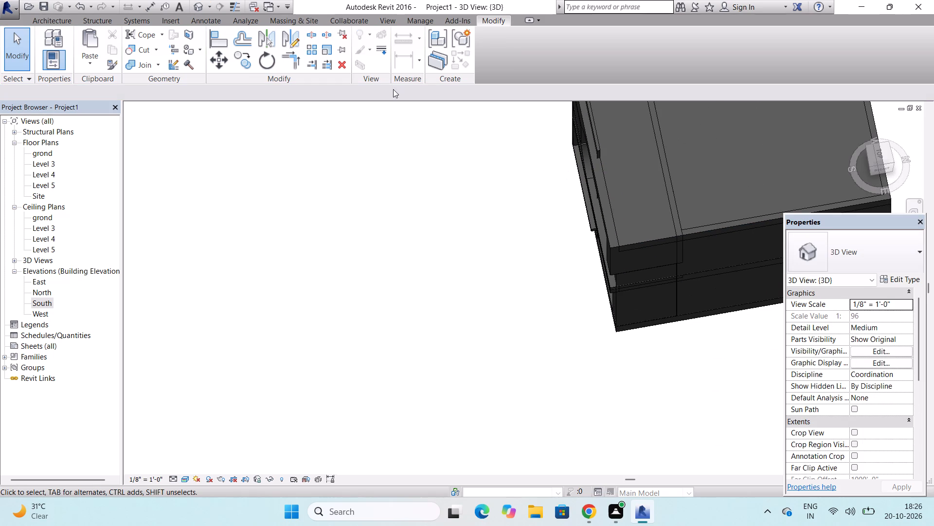
drag(872, 166, 295, 451)
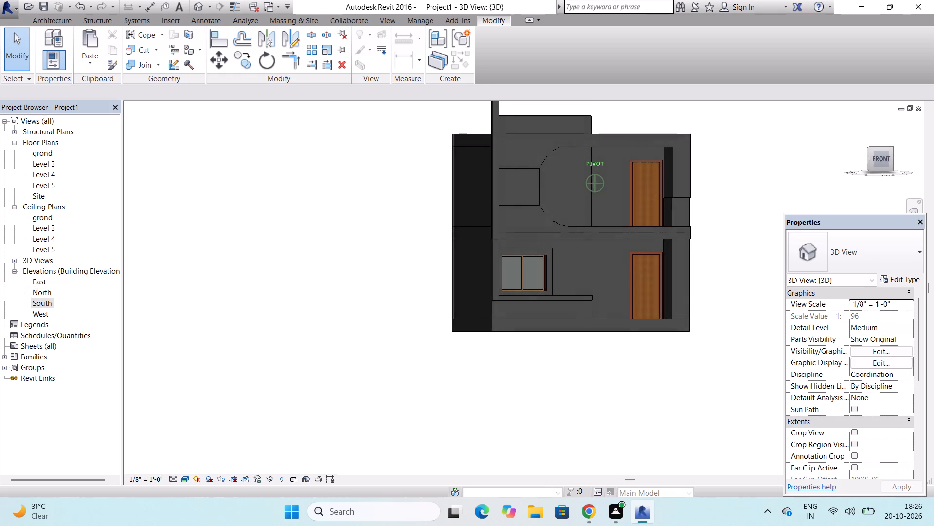
drag(295, 451, 447, 467)
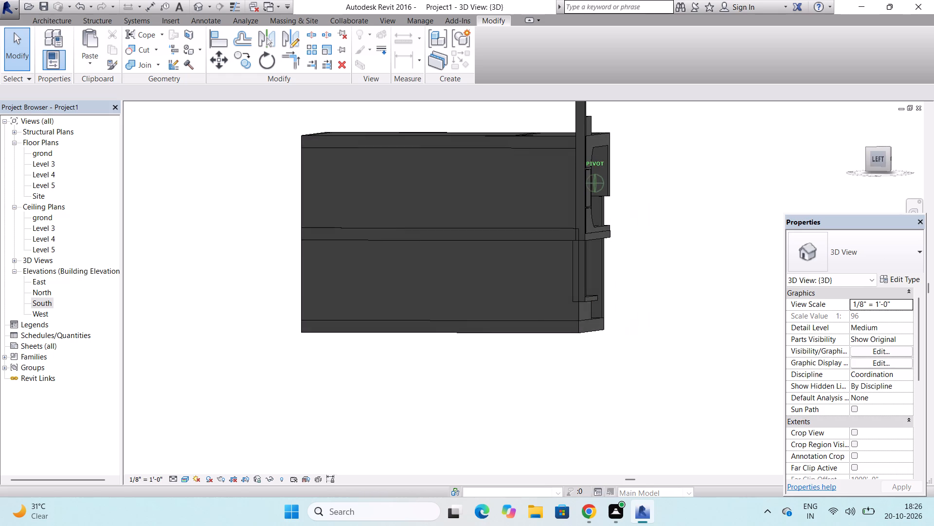
drag(447, 467, 410, 470)
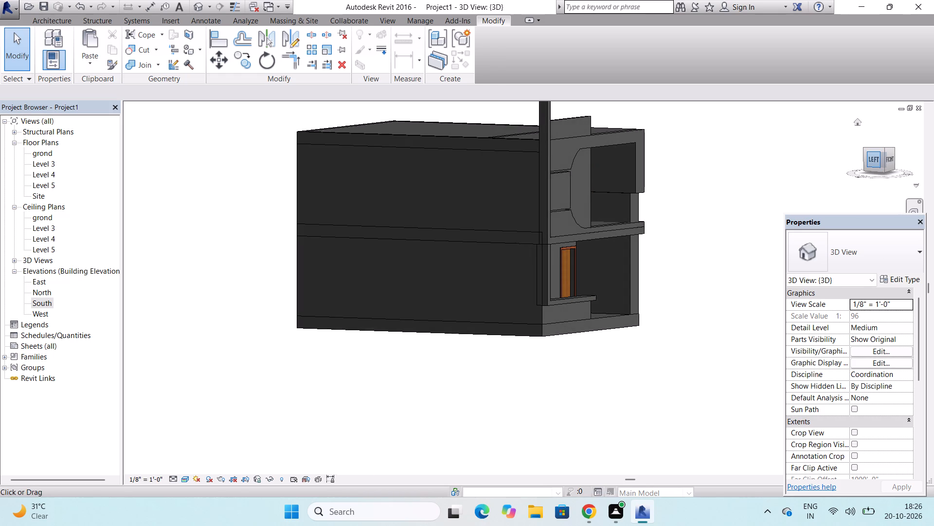
scroll(589, 170, up, 1)
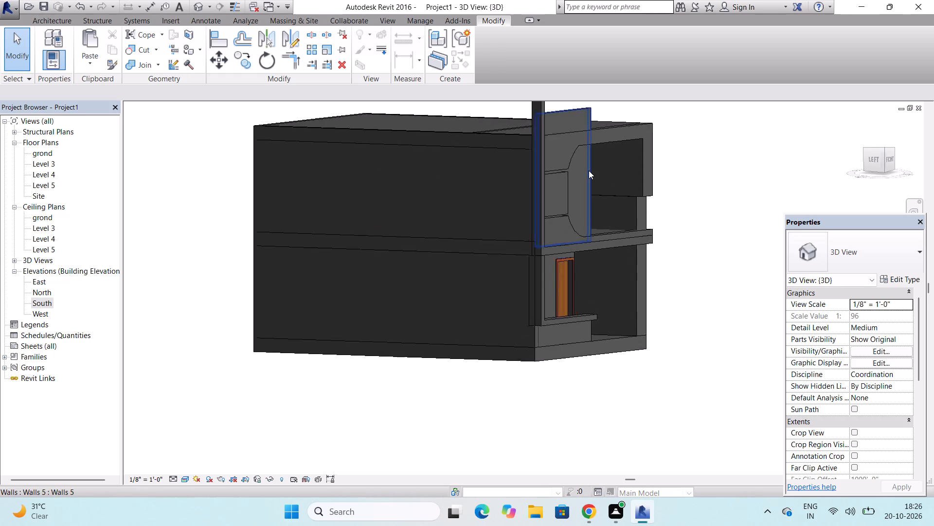
scroll(589, 170, up, 4)
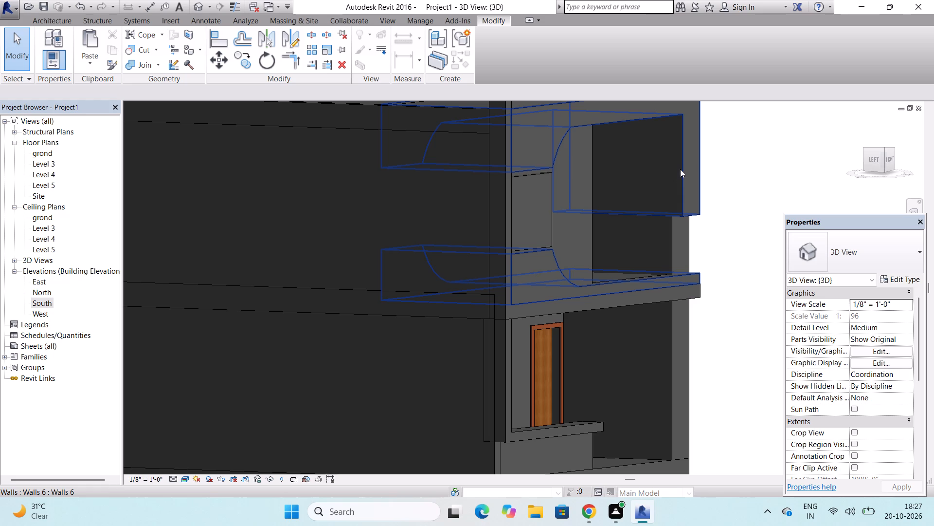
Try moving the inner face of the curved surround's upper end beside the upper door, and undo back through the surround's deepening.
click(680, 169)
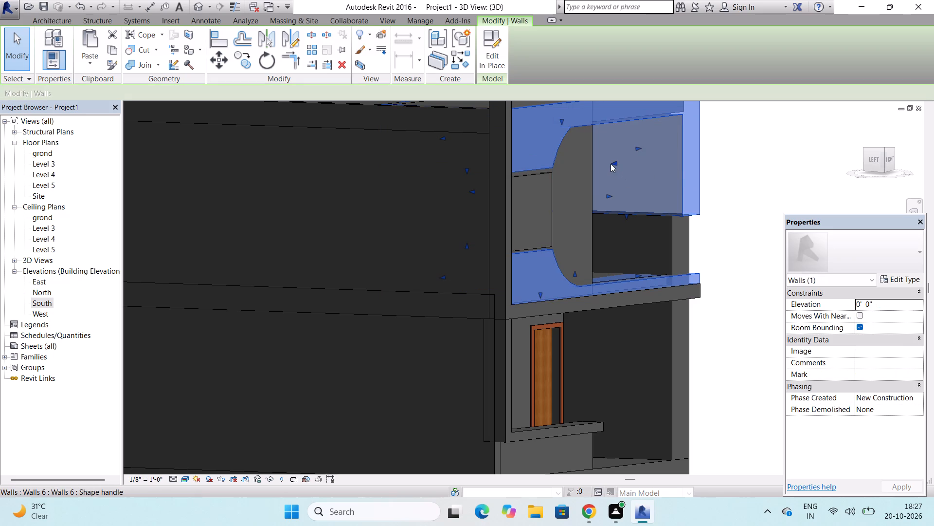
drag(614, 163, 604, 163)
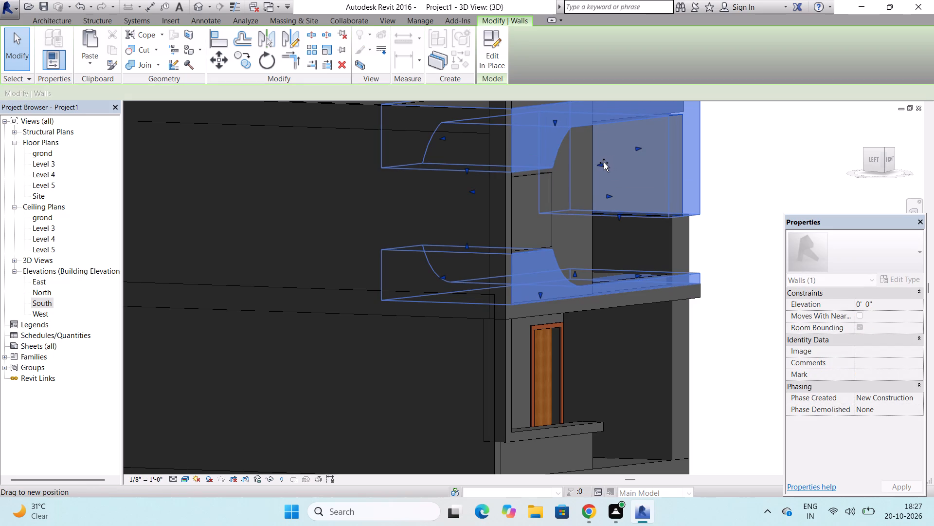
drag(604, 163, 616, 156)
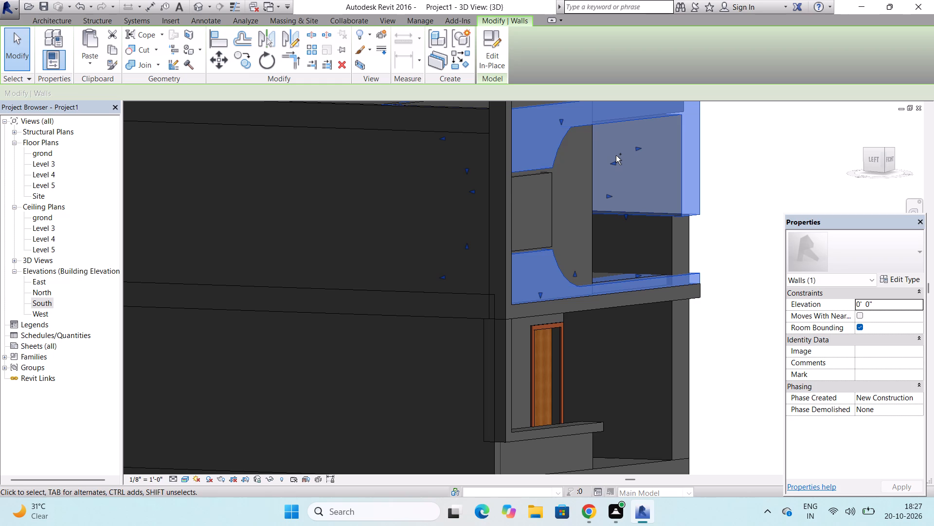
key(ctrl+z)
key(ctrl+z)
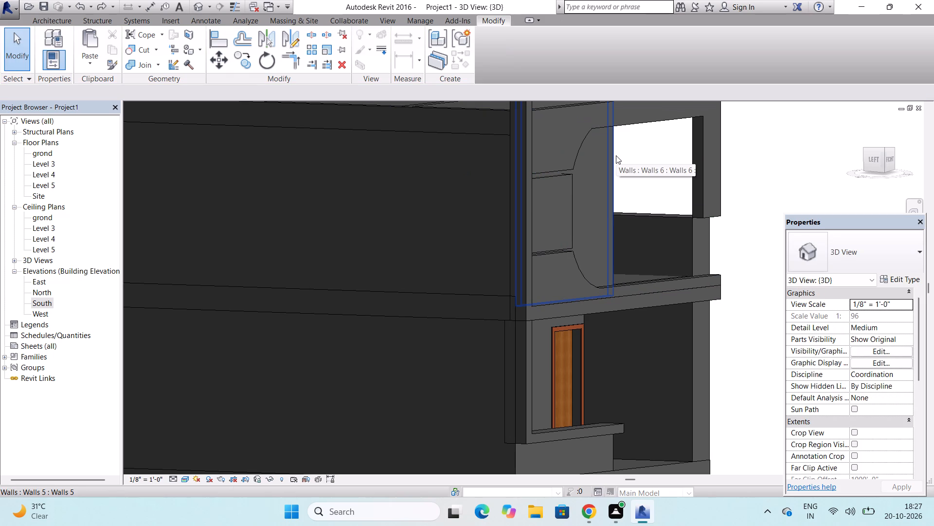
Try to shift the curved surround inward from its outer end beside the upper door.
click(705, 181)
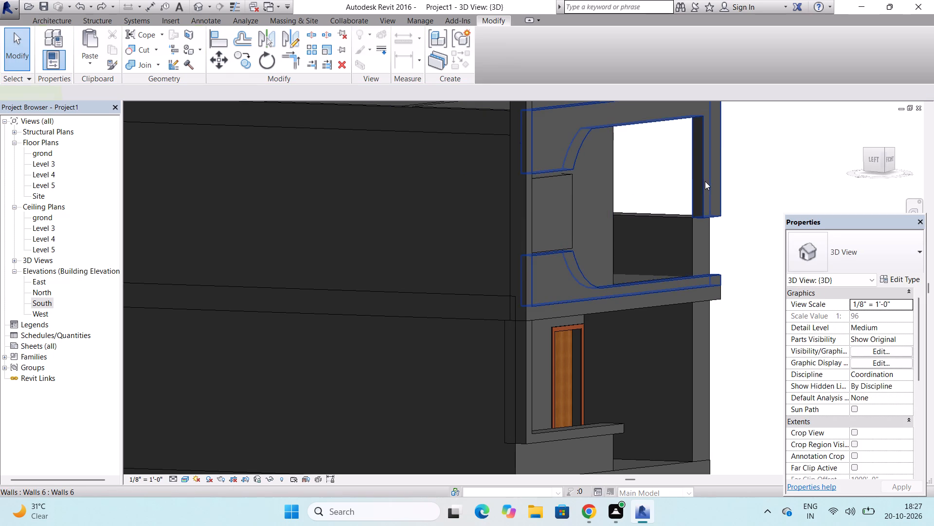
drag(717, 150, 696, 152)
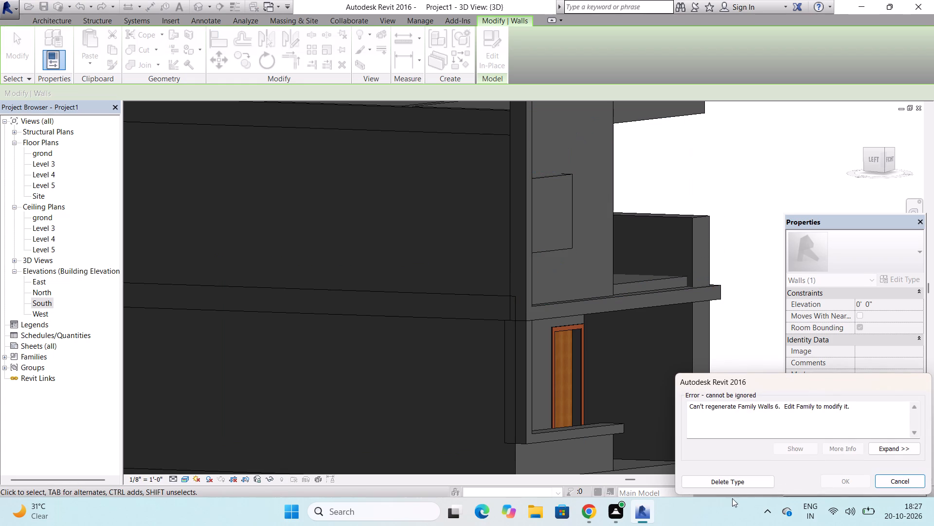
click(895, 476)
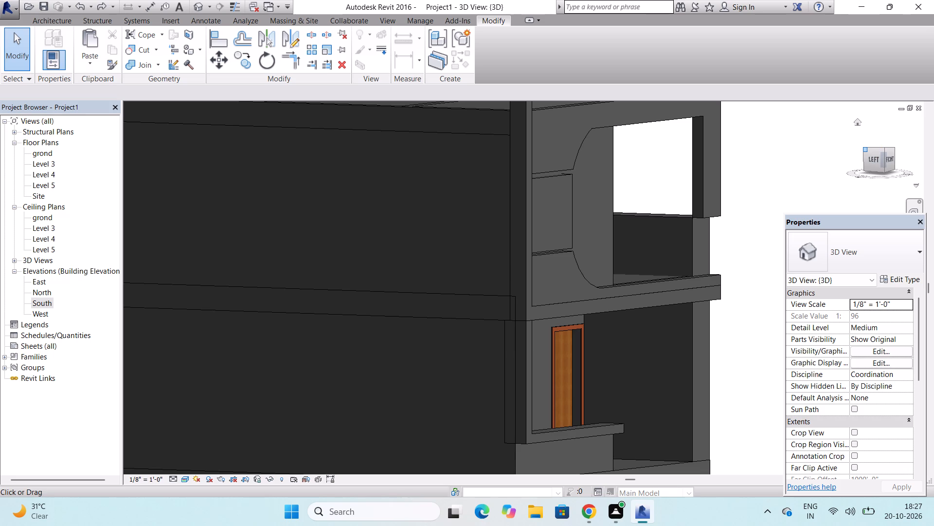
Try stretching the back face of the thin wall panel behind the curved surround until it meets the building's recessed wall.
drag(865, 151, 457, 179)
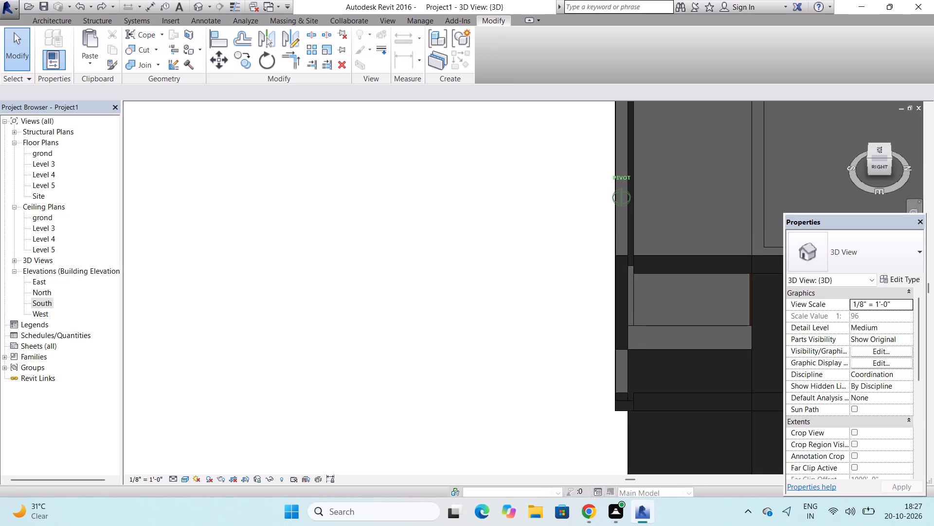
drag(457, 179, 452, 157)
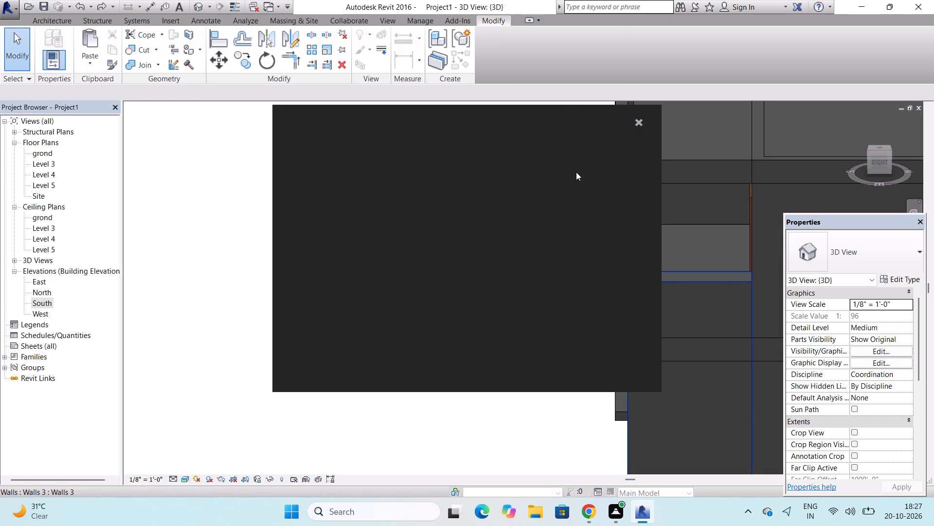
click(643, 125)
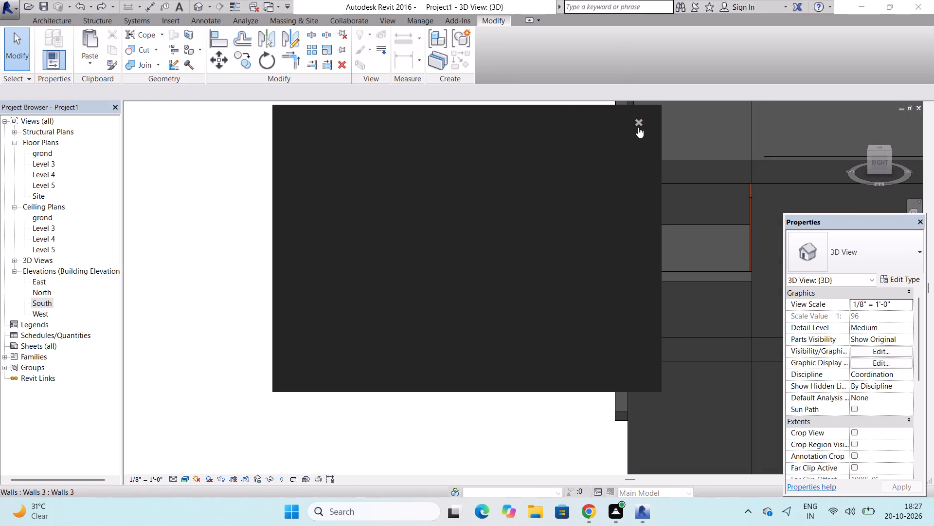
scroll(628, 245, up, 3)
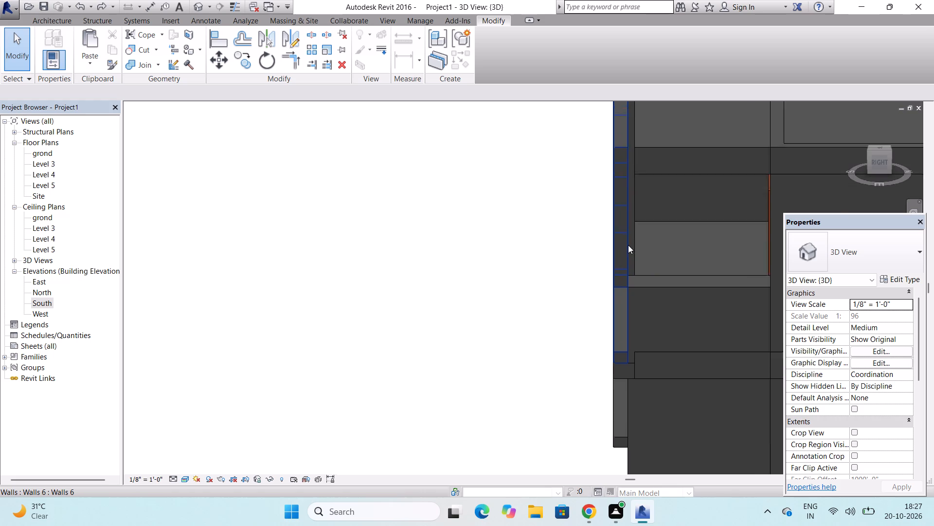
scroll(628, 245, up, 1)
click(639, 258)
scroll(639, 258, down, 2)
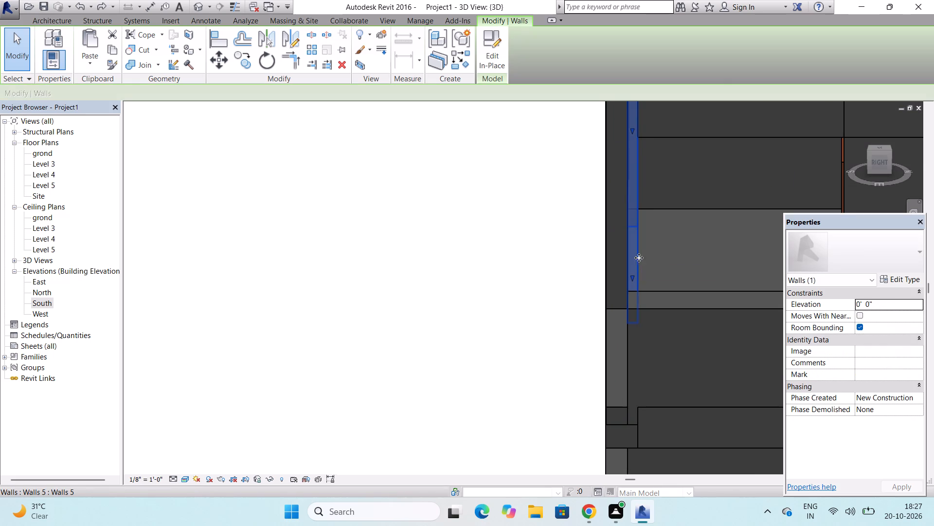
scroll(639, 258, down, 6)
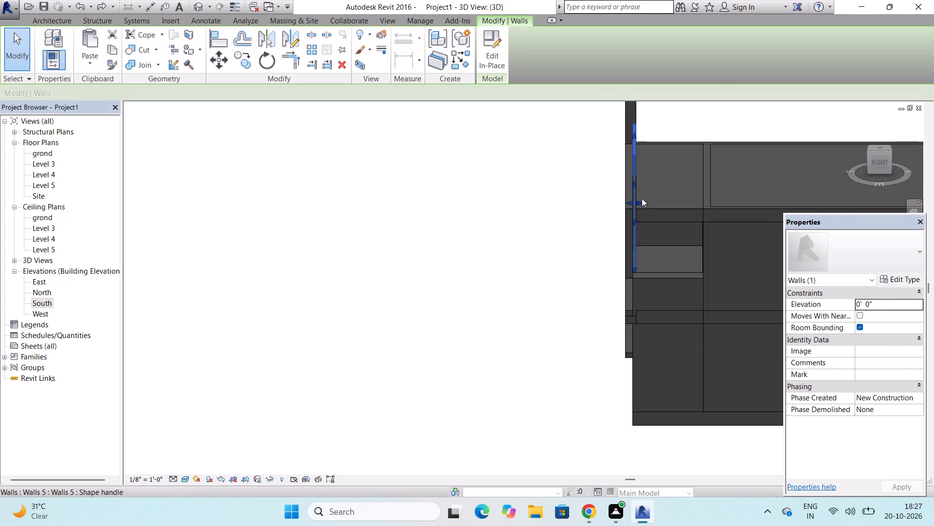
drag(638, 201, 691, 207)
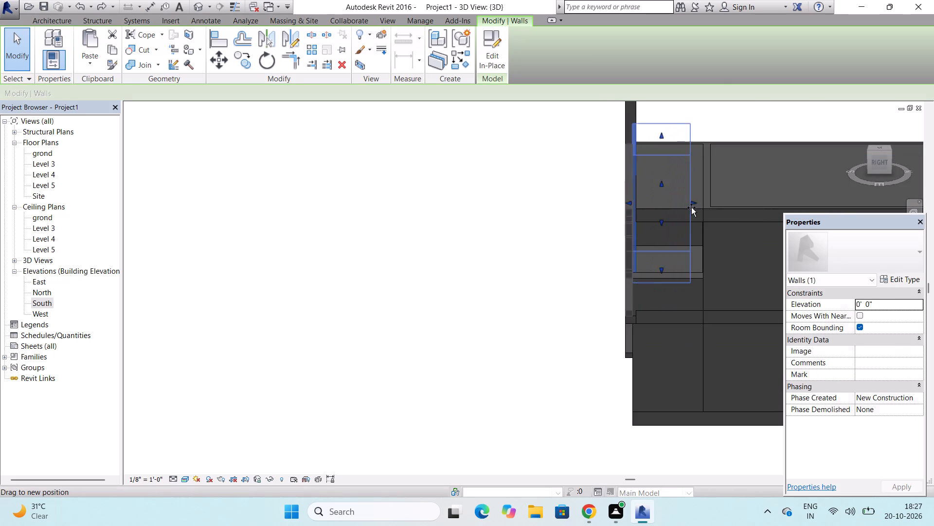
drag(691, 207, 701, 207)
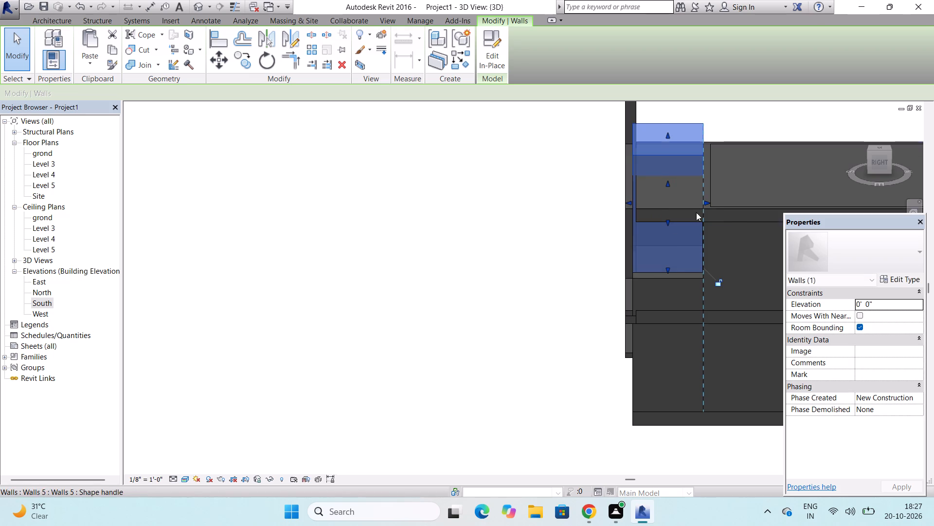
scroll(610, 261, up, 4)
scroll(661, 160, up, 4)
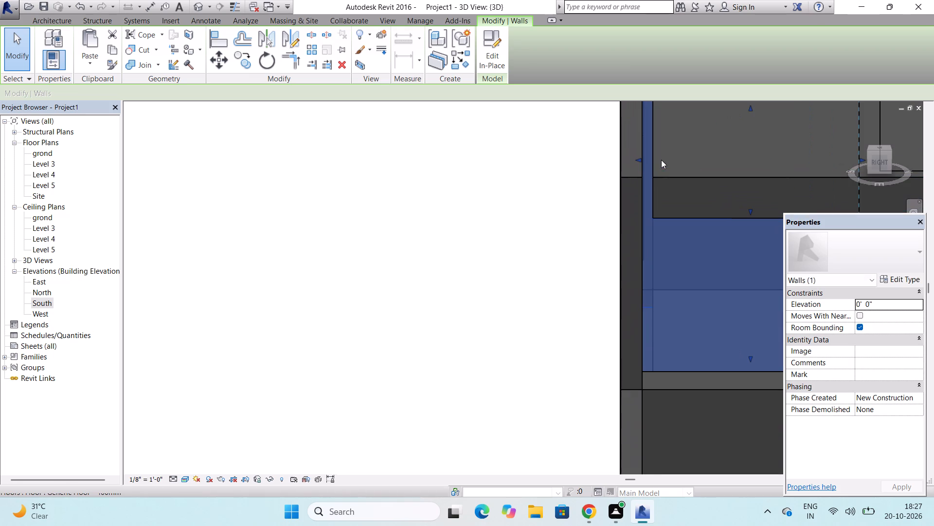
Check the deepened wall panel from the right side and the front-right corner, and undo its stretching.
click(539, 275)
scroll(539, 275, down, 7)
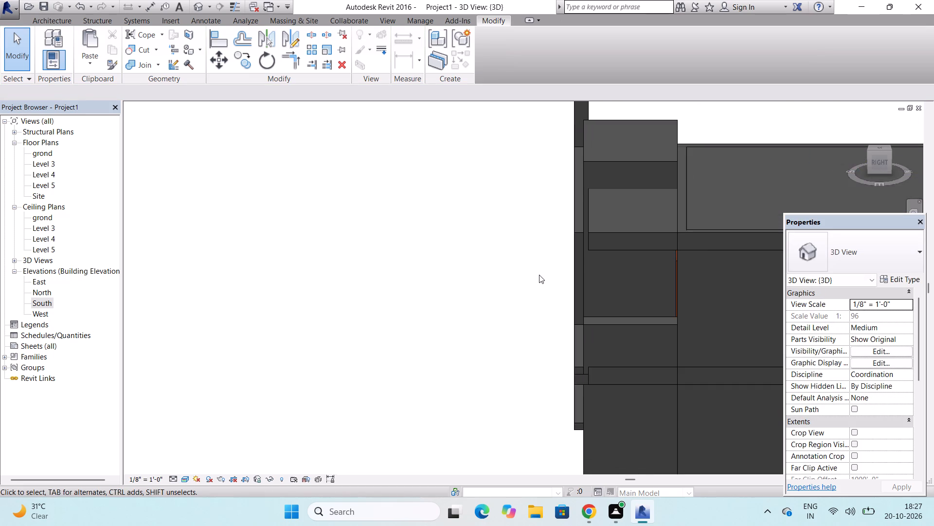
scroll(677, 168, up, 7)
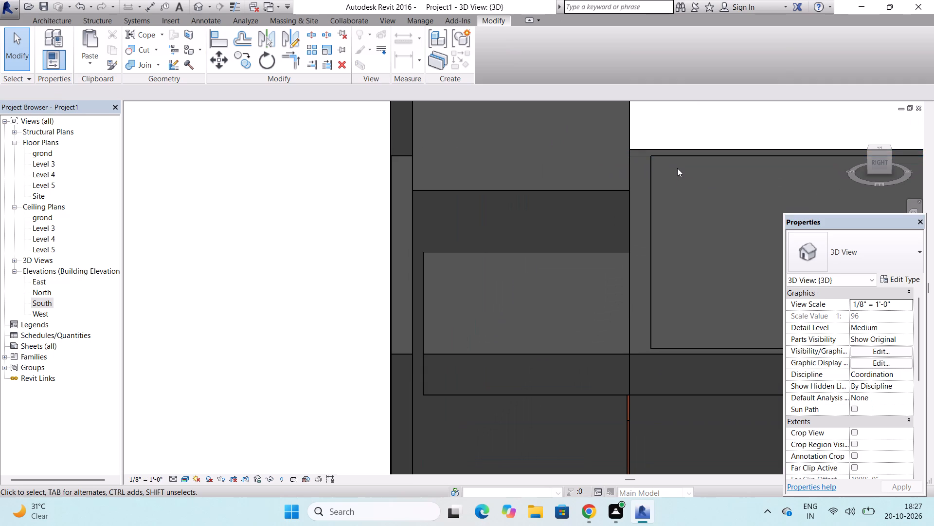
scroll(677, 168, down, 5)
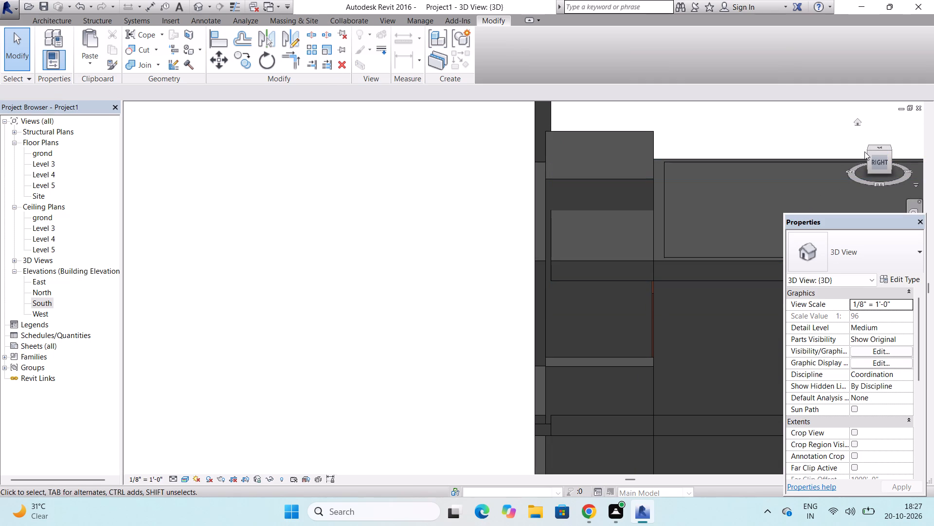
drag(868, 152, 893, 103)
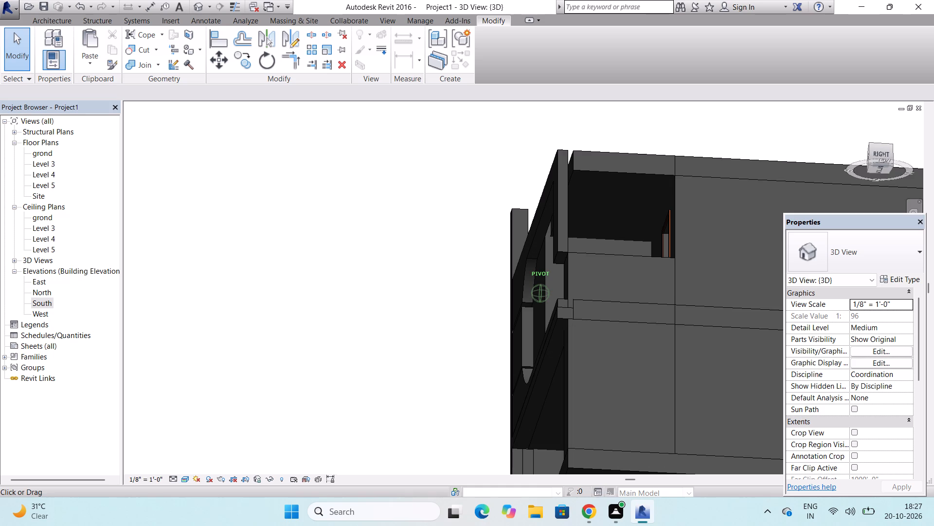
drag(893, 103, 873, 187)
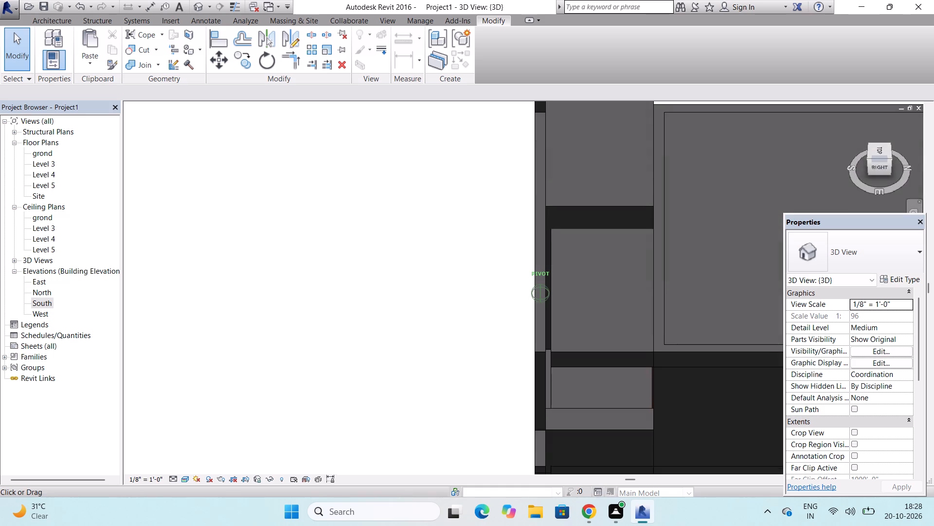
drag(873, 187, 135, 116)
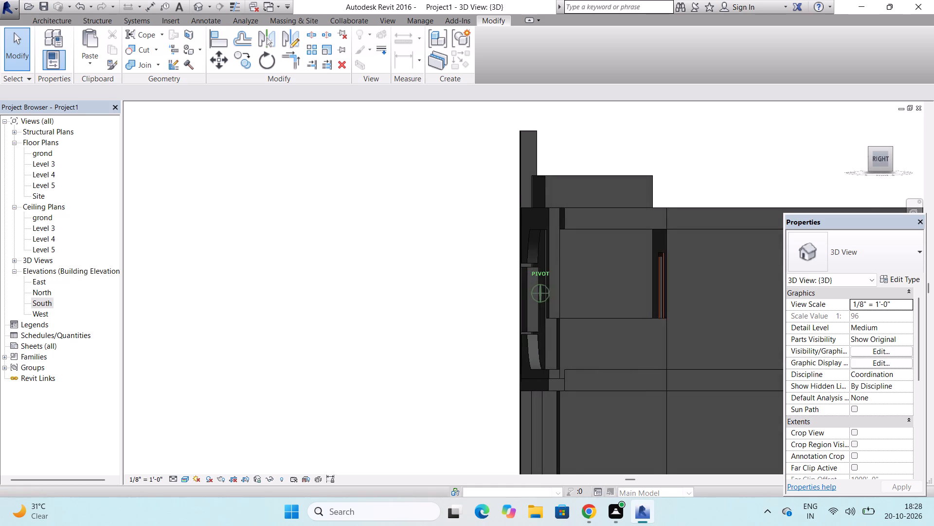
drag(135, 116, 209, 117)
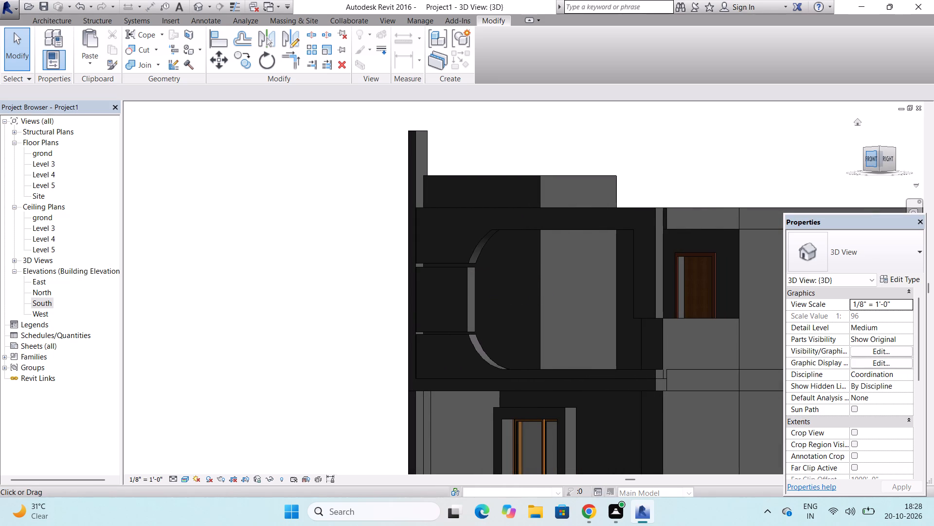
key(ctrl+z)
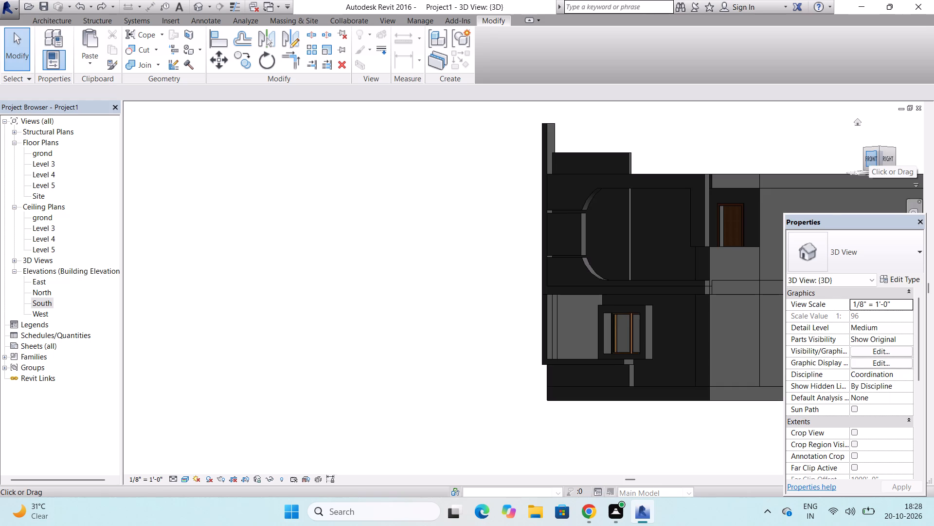
Stretch the curved surround's back face toward the building until it meets the recessed wall that holds the upper door.
drag(866, 149, 862, 150)
drag(862, 150, 916, 154)
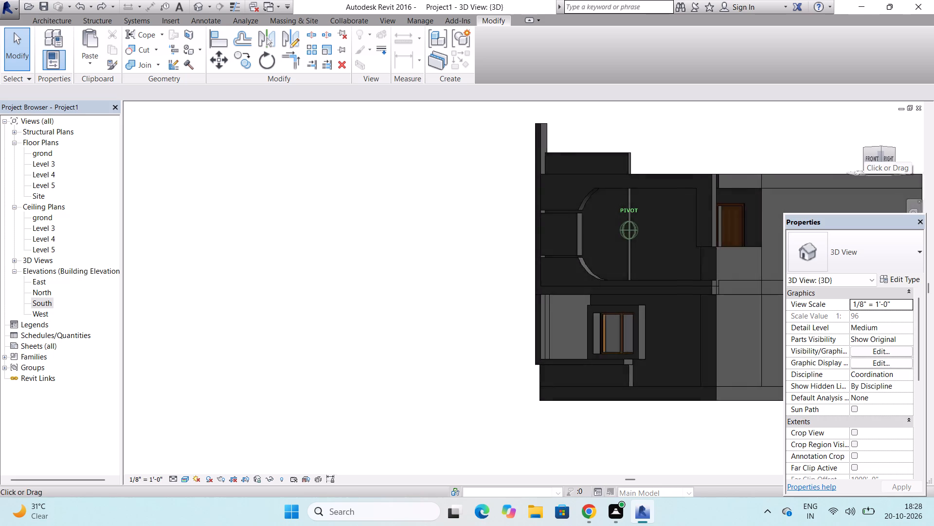
drag(916, 154, 146, 183)
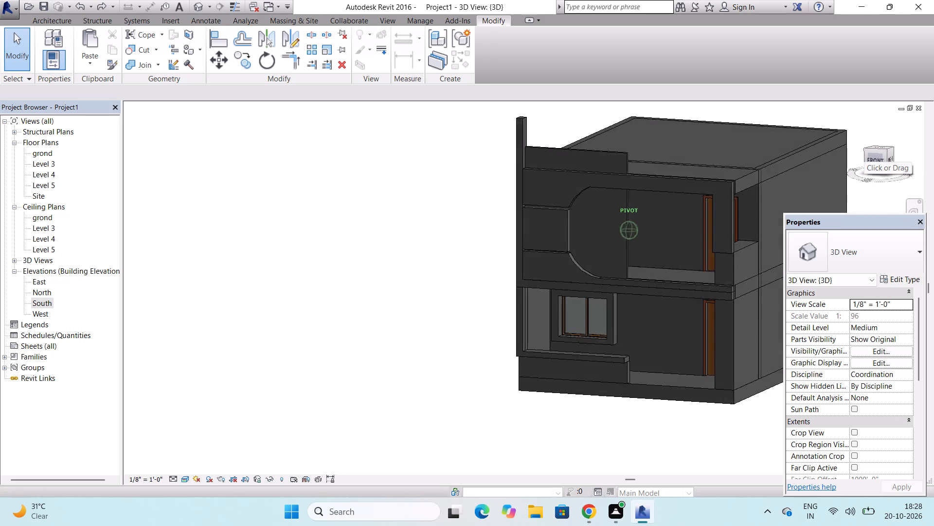
drag(146, 183, 798, 176)
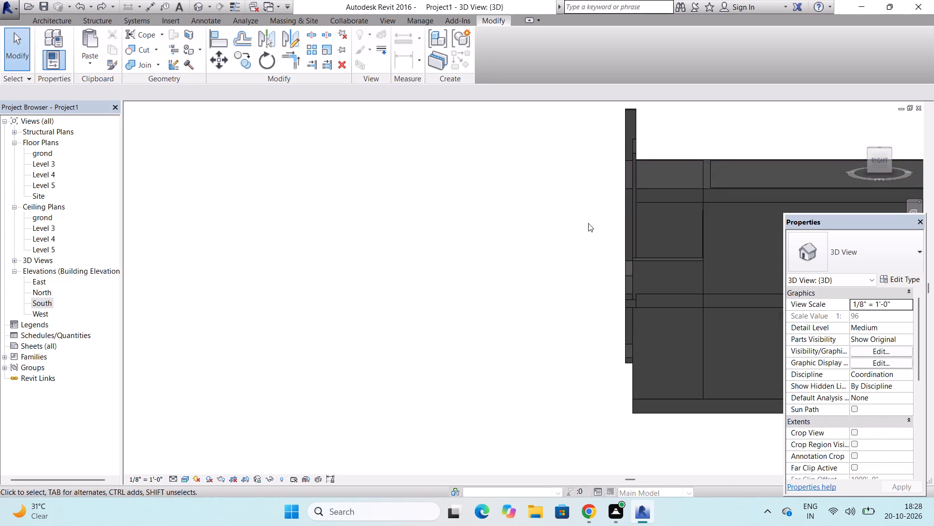
scroll(622, 206, up, 7)
click(638, 217)
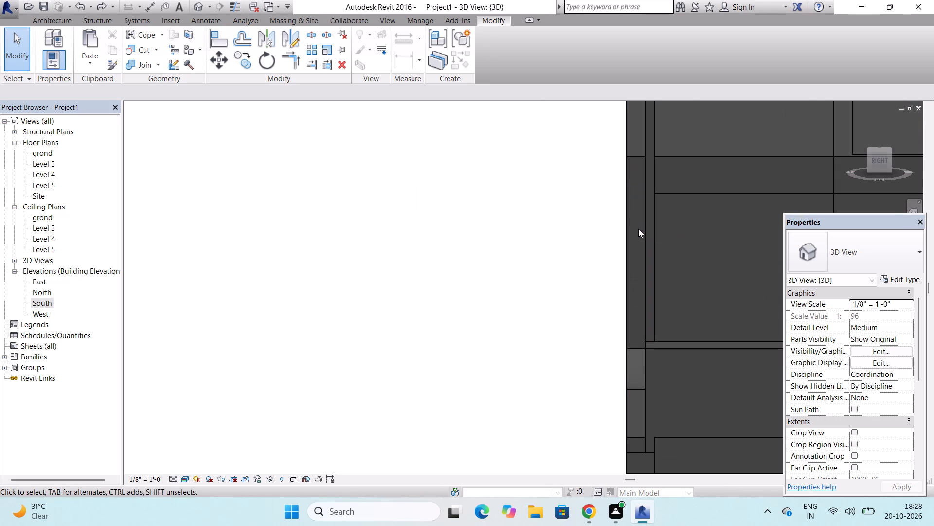
click(648, 227)
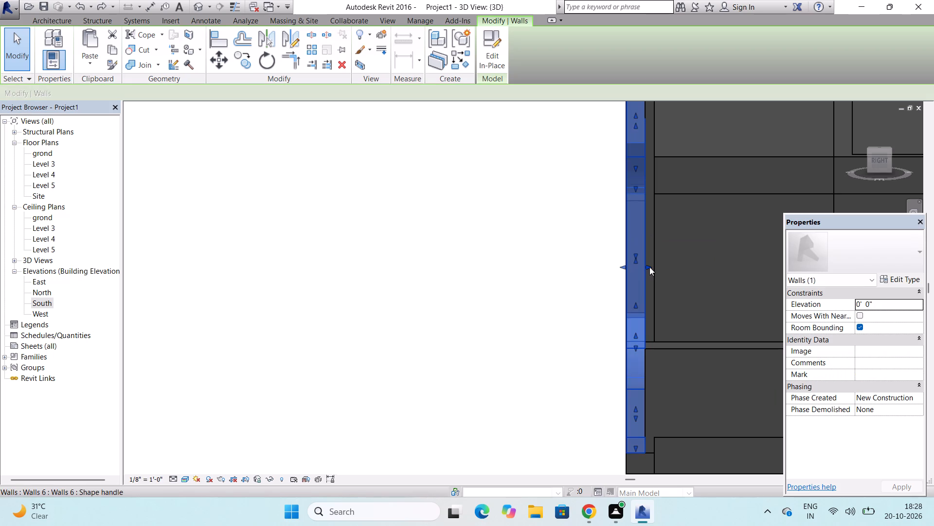
drag(649, 267, 694, 269)
scroll(575, 231, down, 3)
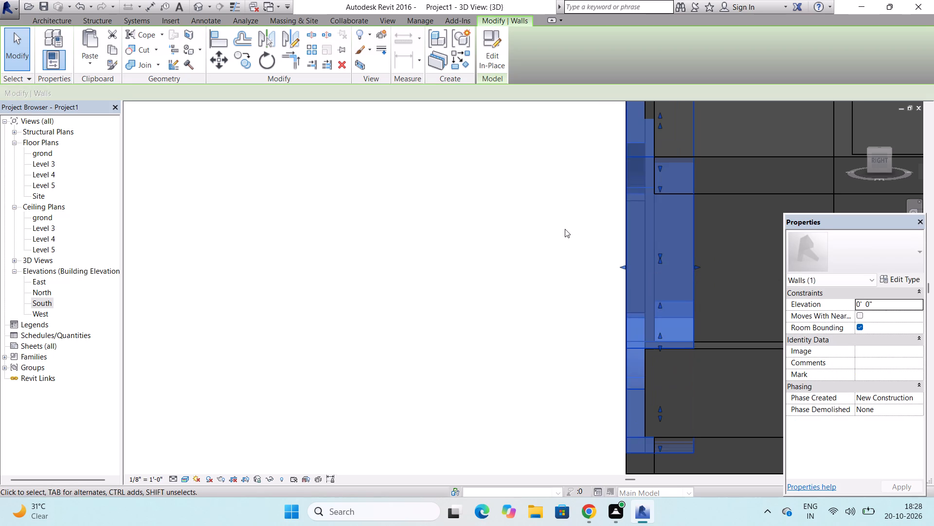
scroll(565, 229, down, 2)
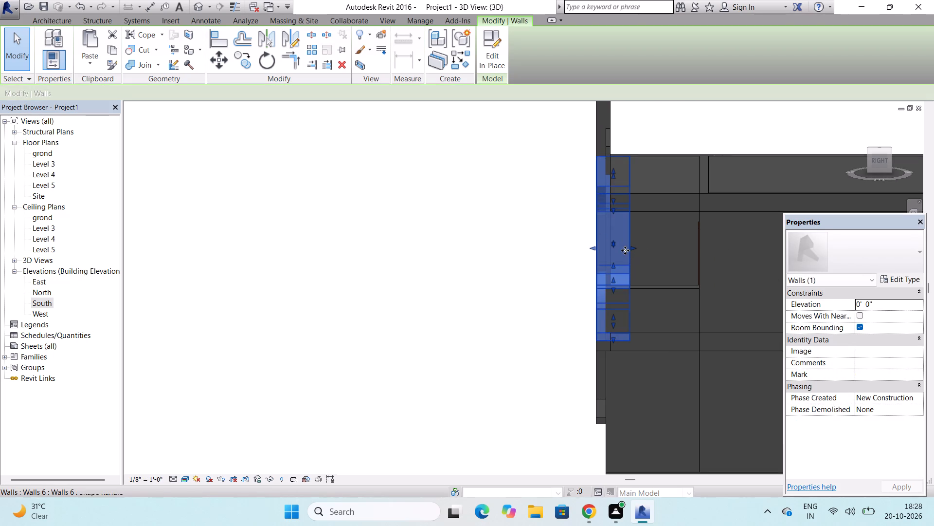
drag(632, 247, 689, 248)
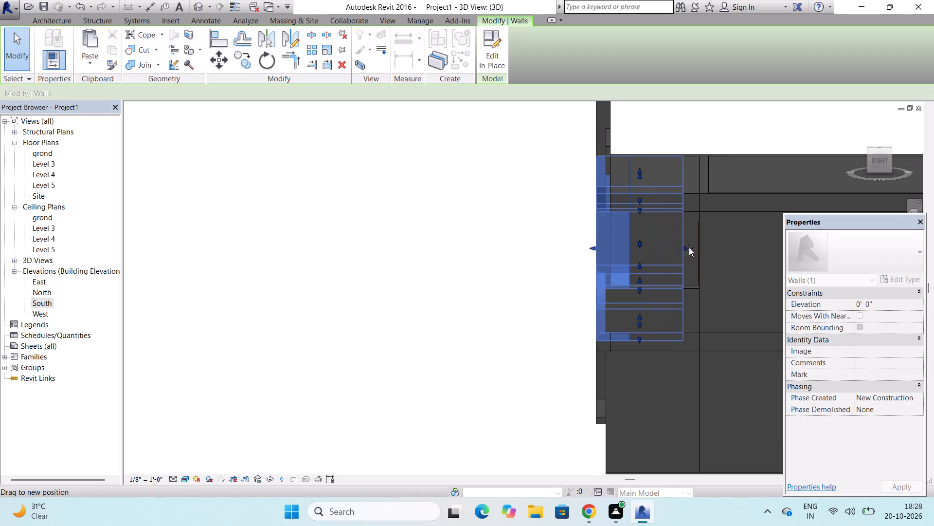
drag(689, 248, 694, 247)
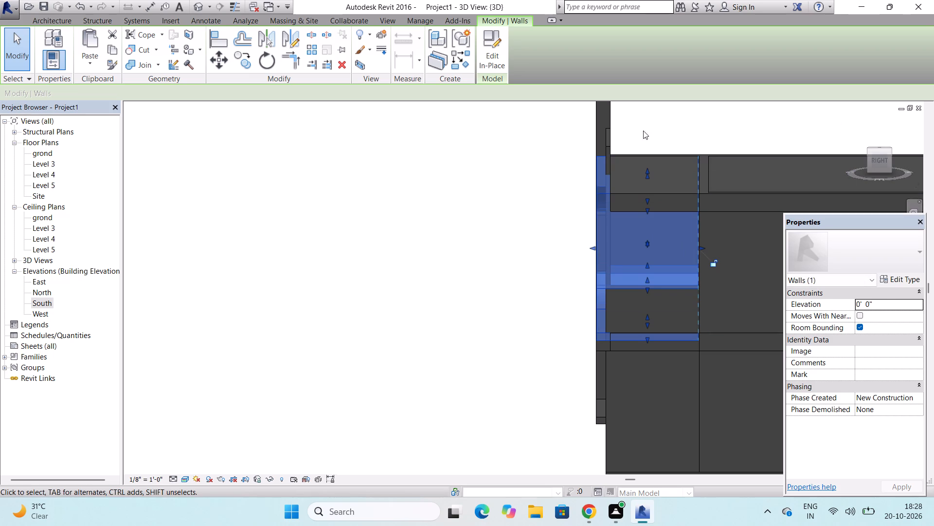
Examine the deepened curved surround and the whole facade in 3D from the front.
click(279, 164)
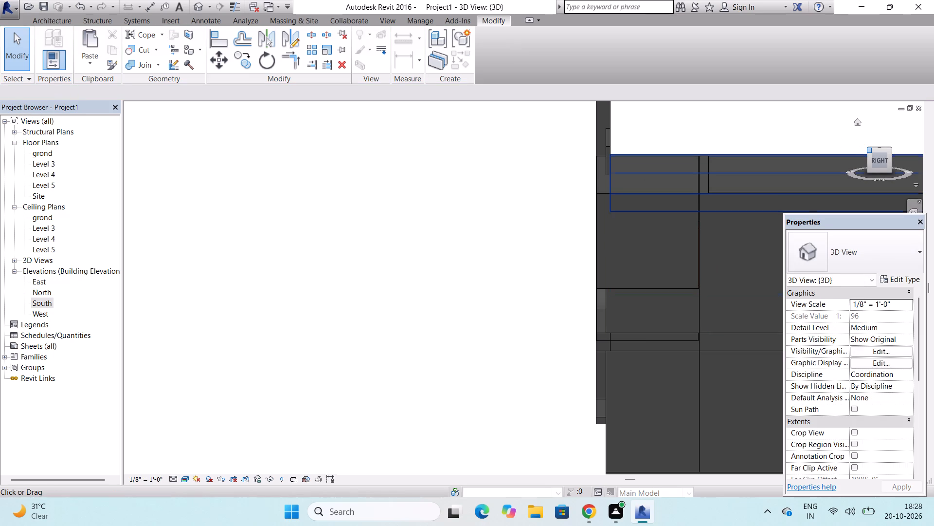
drag(869, 149, 260, 163)
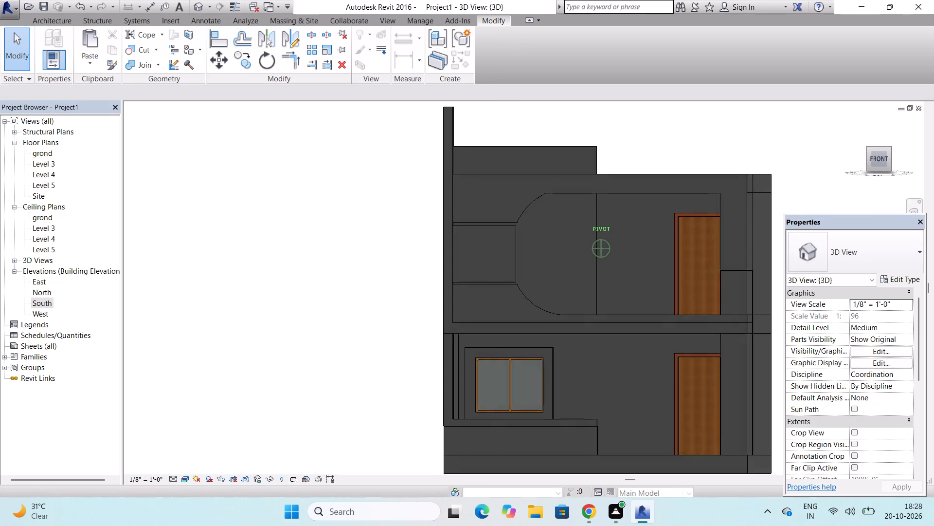
drag(260, 163, 286, 166)
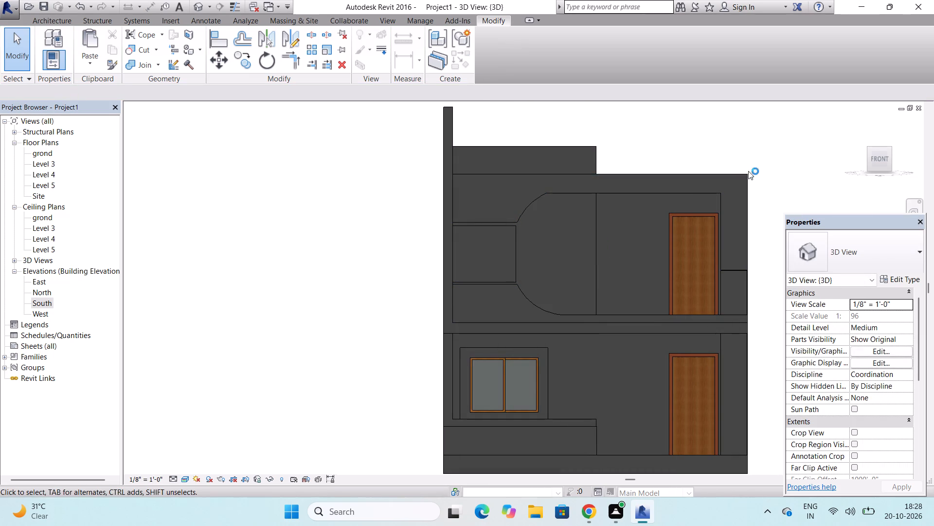
scroll(513, 301, down, 6)
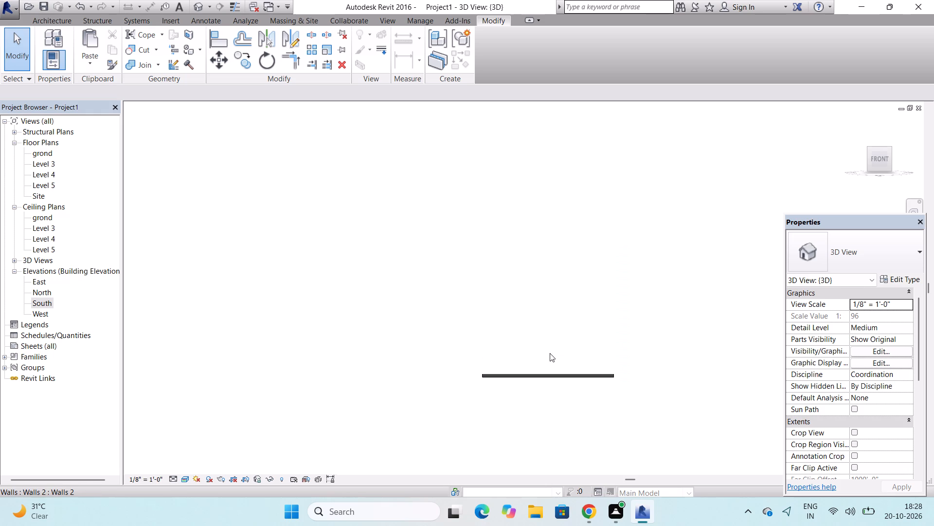
scroll(550, 353, up, 2)
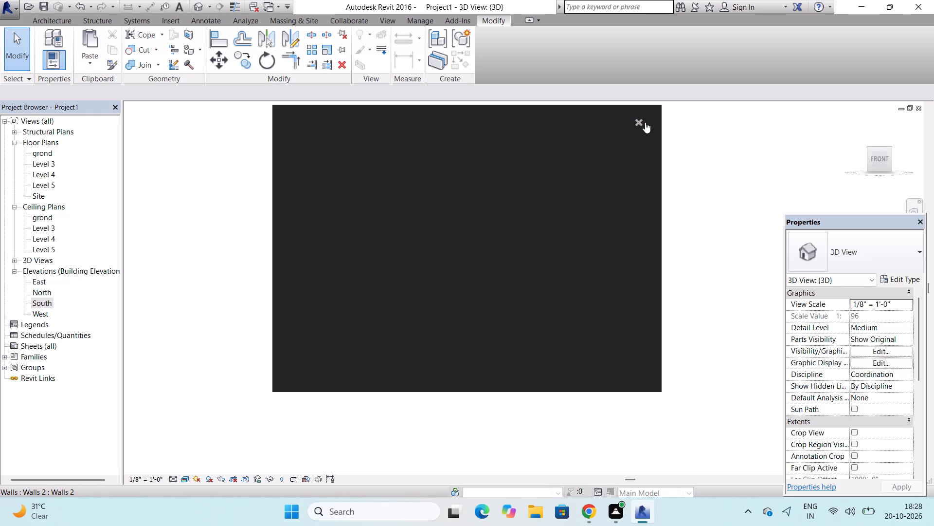
click(639, 122)
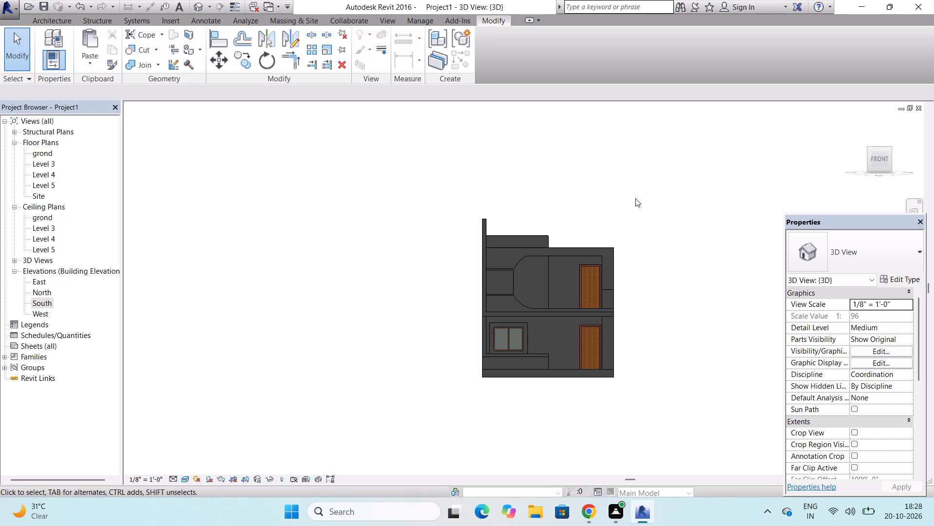
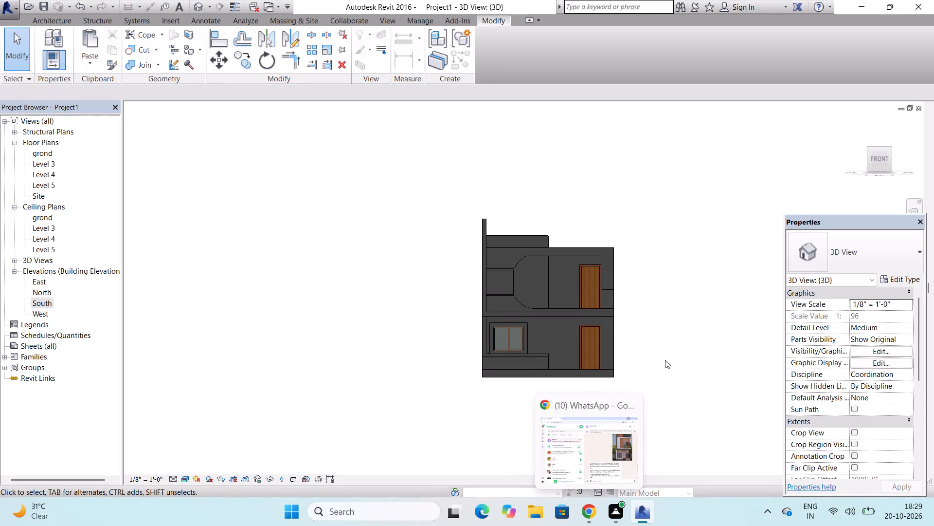
Start an in-place model in the Walls family category, keeping the suggested name.
scroll(609, 259, up, 3)
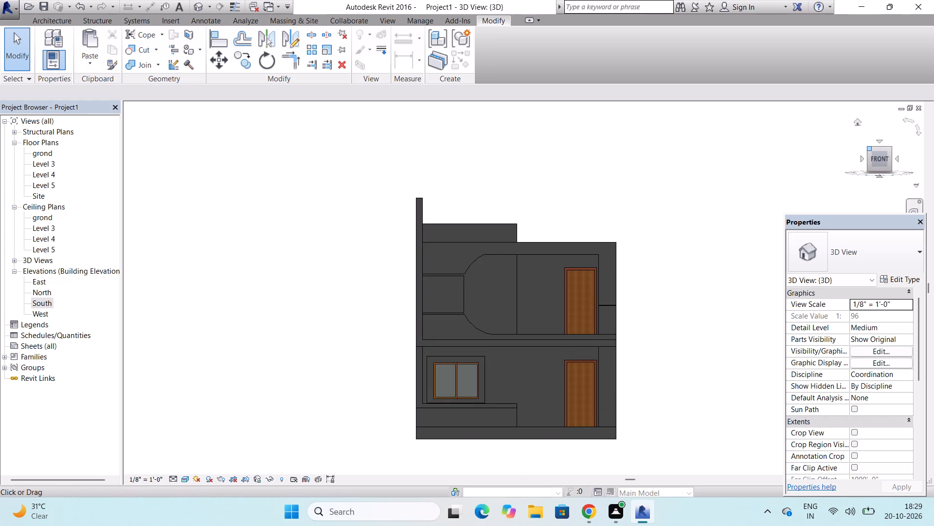
drag(868, 150, 867, 185)
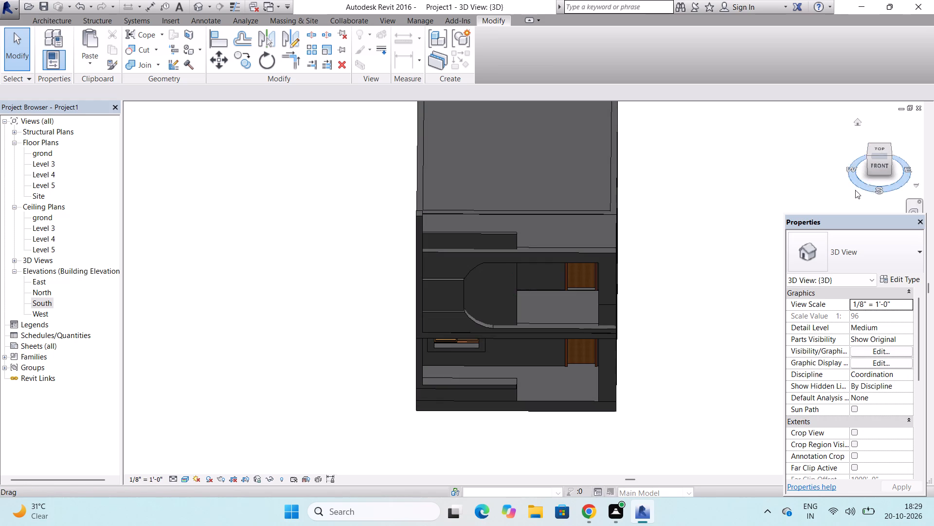
click(59, 18)
click(50, 37)
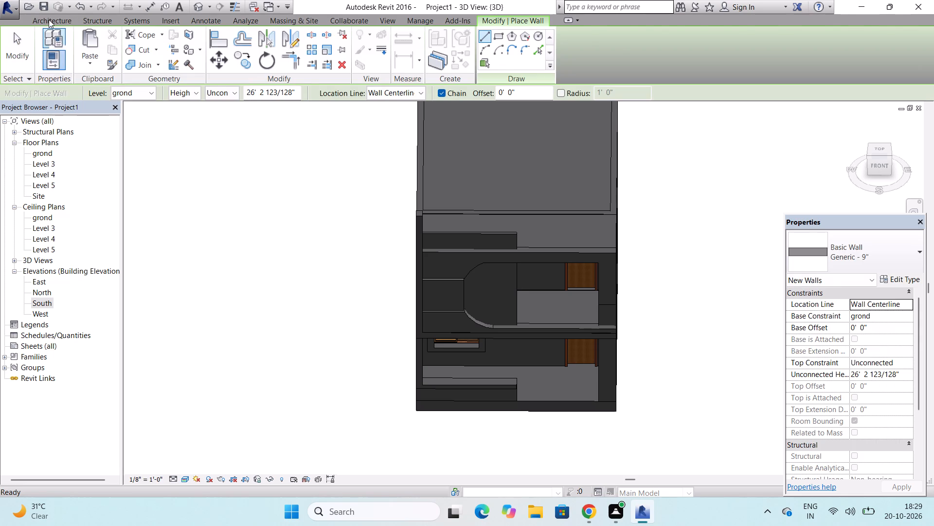
click(49, 19)
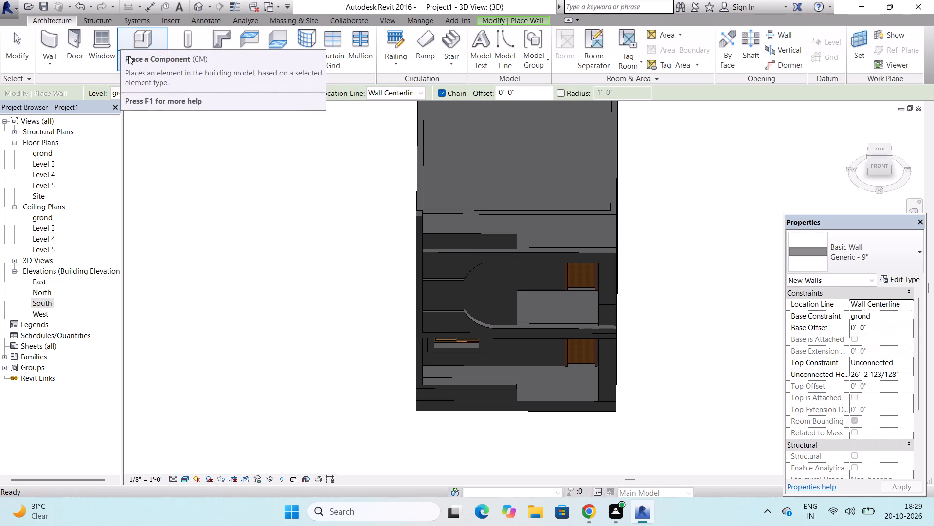
click(125, 56)
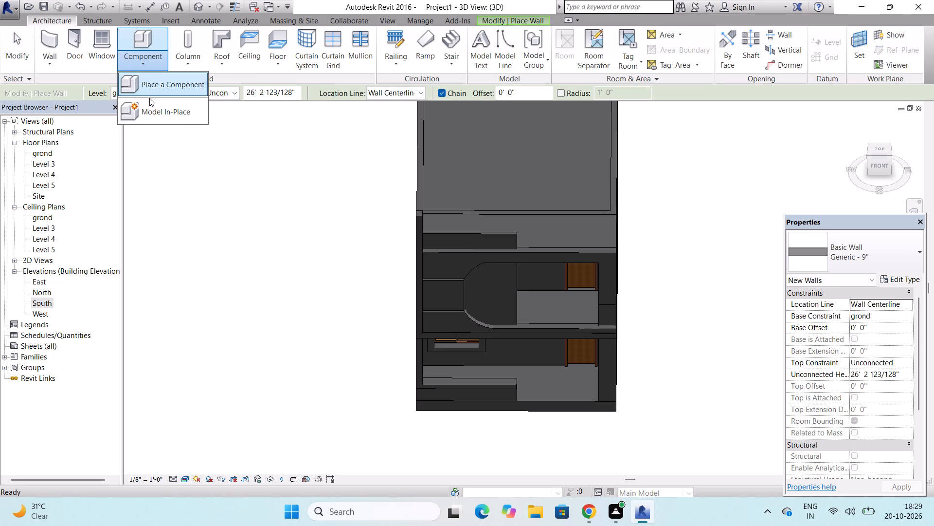
click(150, 102)
scroll(433, 230, down, 6)
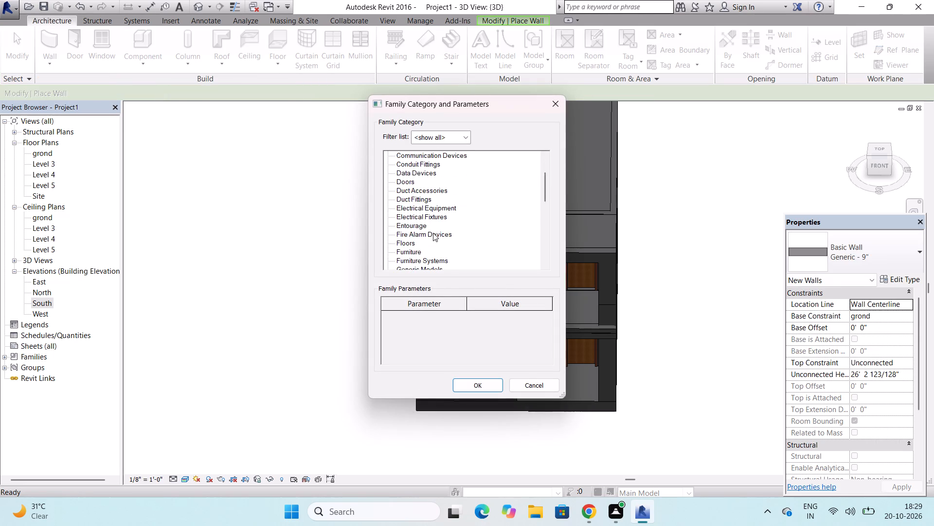
scroll(433, 233, down, 20)
scroll(433, 233, down, 4)
scroll(433, 241, up, 1)
scroll(433, 241, down, 9)
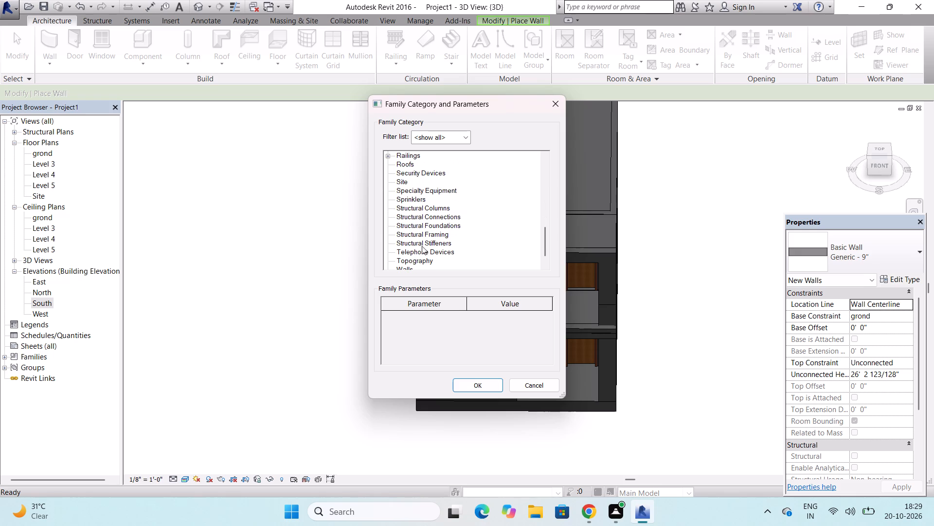
click(404, 253)
click(480, 380)
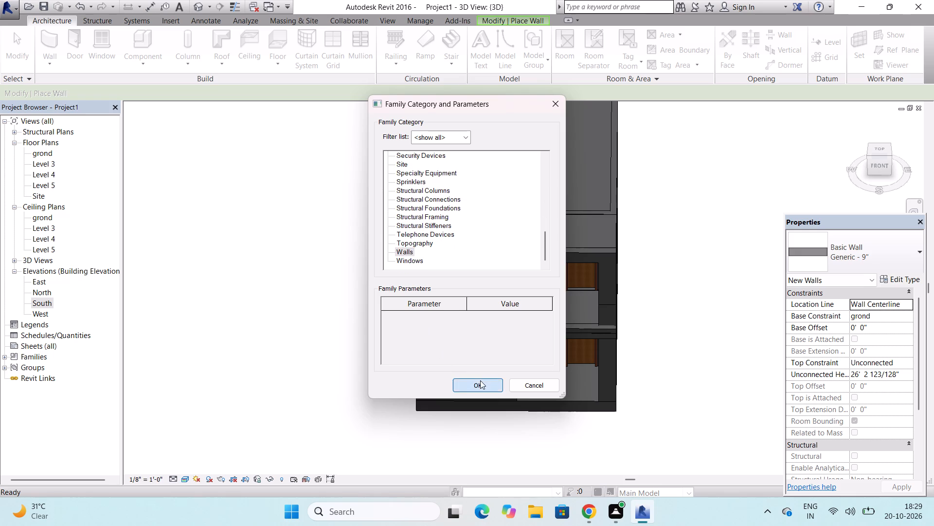
click(466, 279)
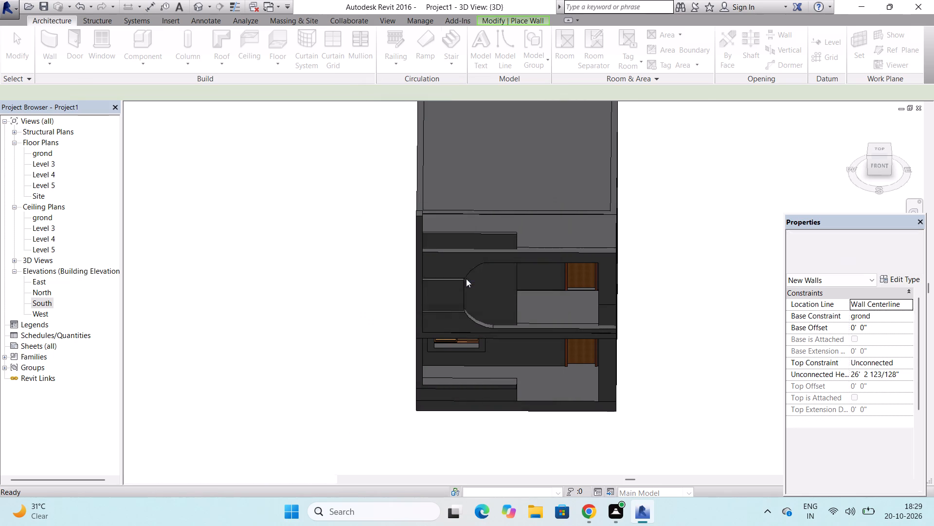
Set the work plane by picking the top face of the upper-storey balcony floor slab.
scroll(567, 304, up, 8)
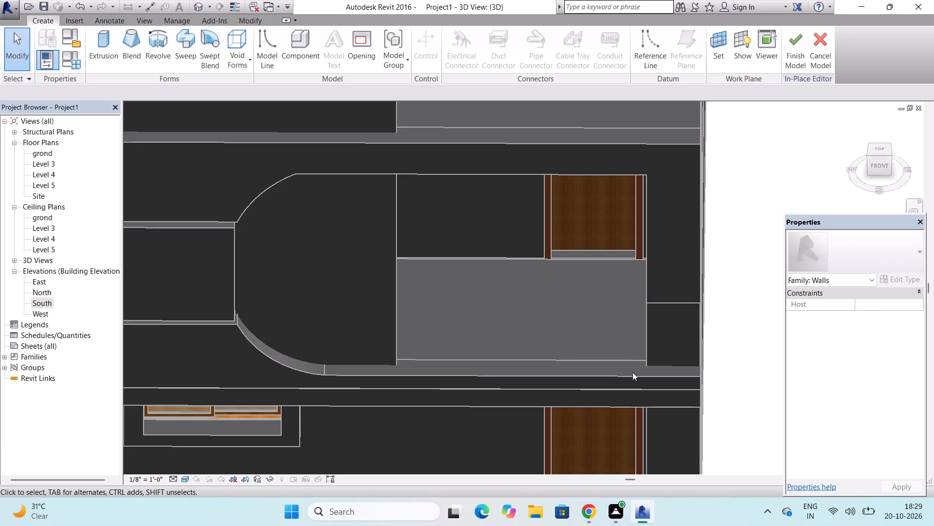
click(711, 51)
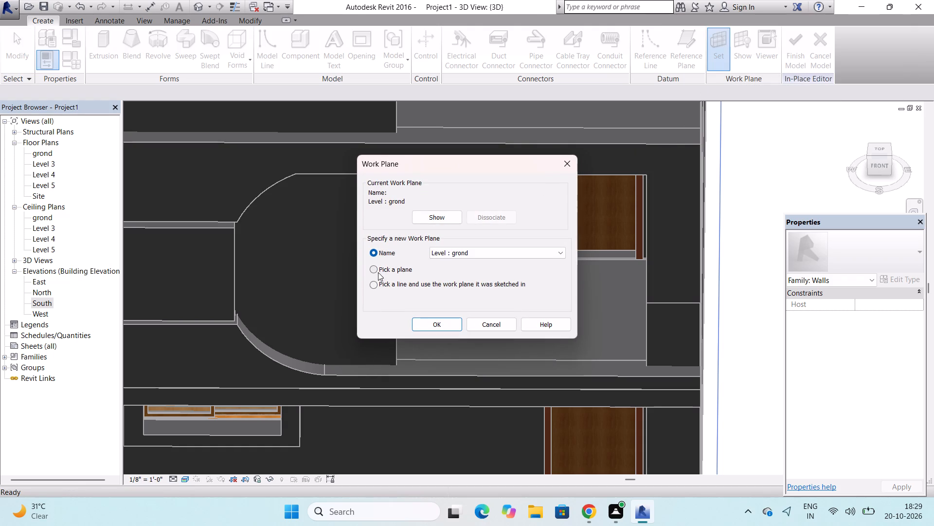
click(374, 270)
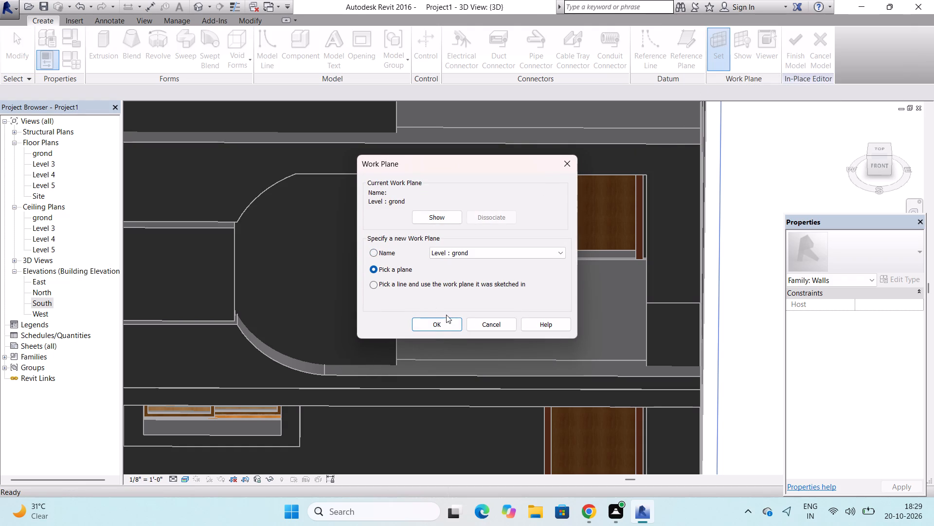
click(446, 320)
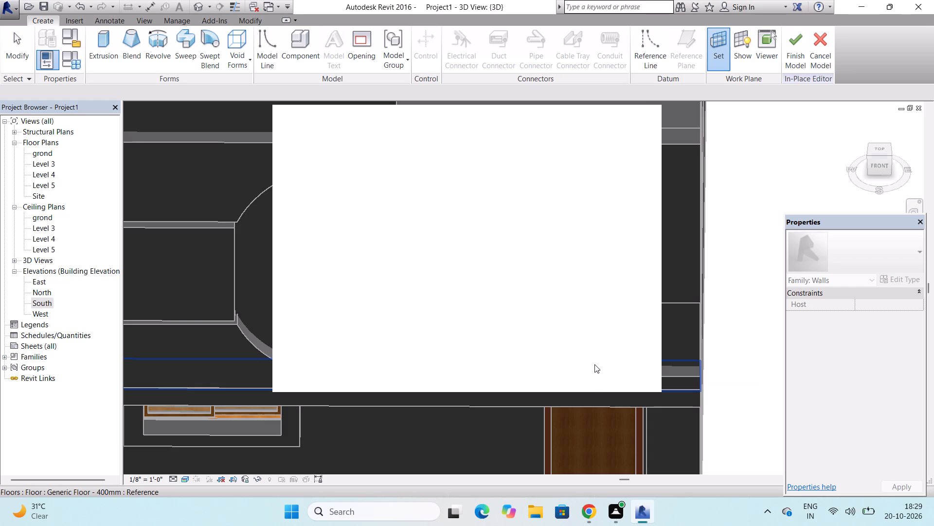
click(594, 364)
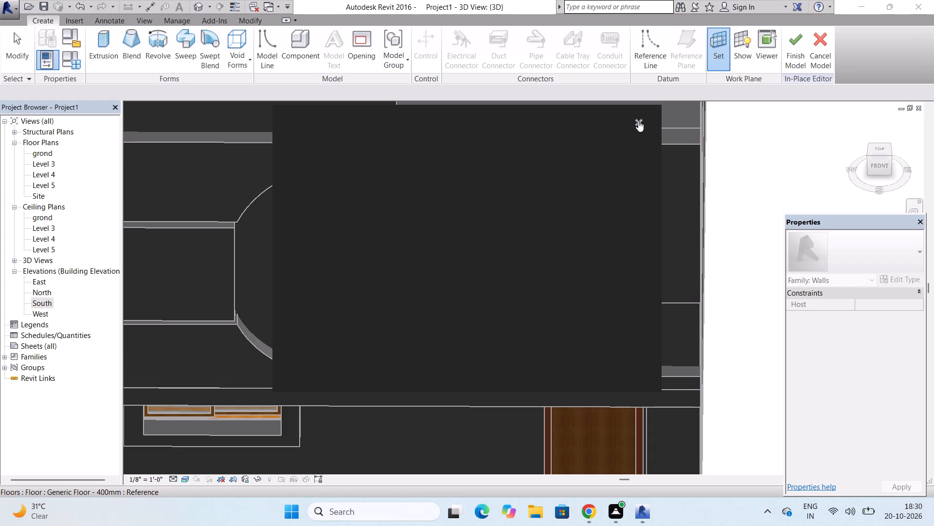
click(638, 121)
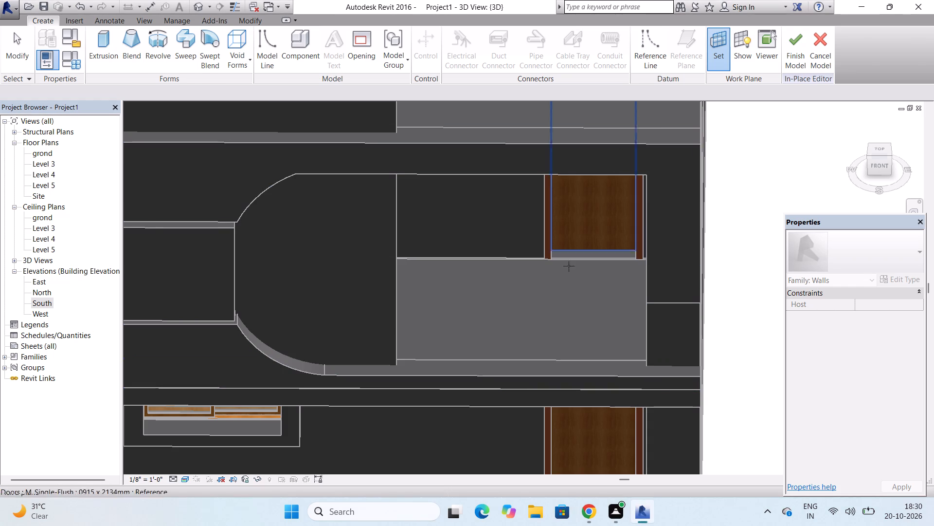
click(565, 362)
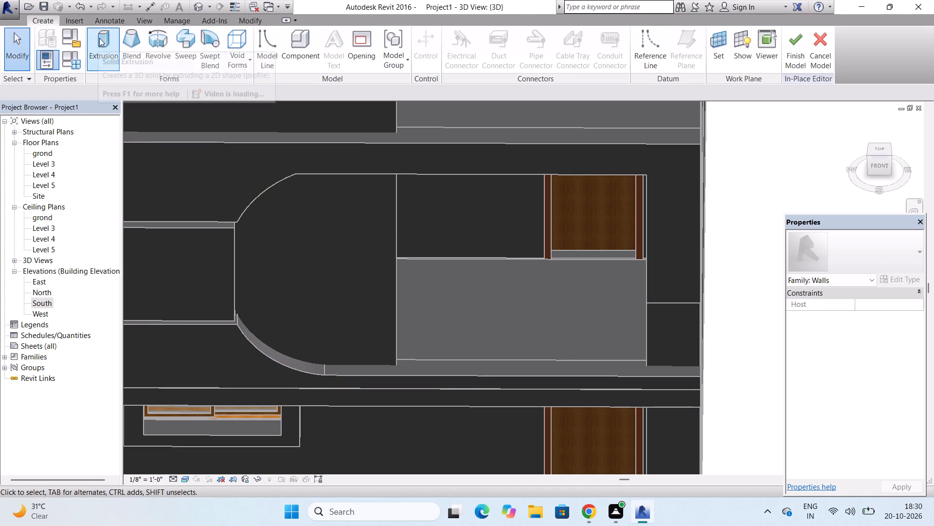
Start a solid extrusion and sketch a rectangle about 5 by 3 inches on the front strip of the upper balcony floor.
click(99, 38)
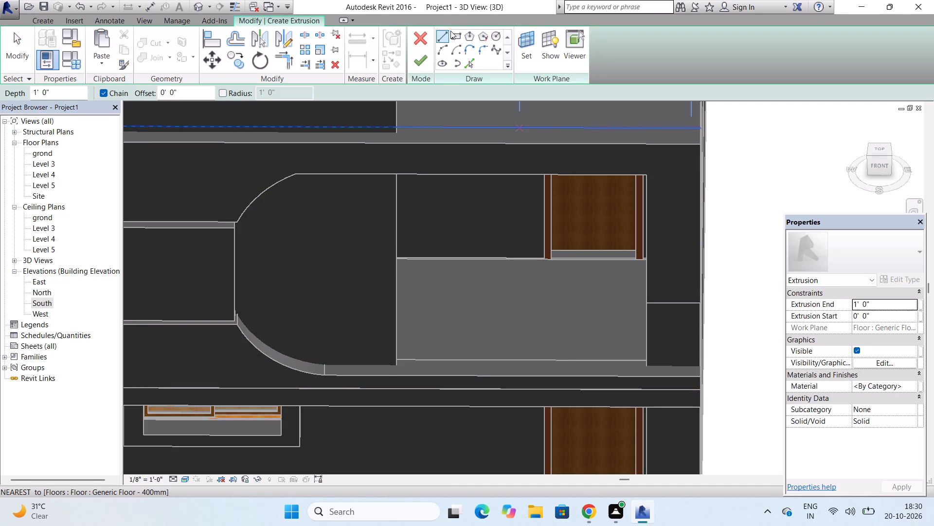
click(454, 34)
scroll(613, 367, up, 4)
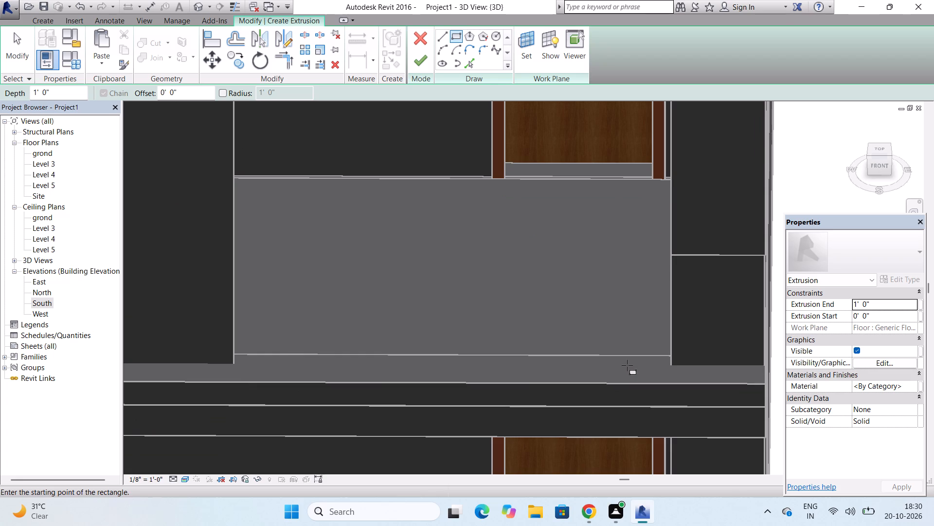
click(624, 365)
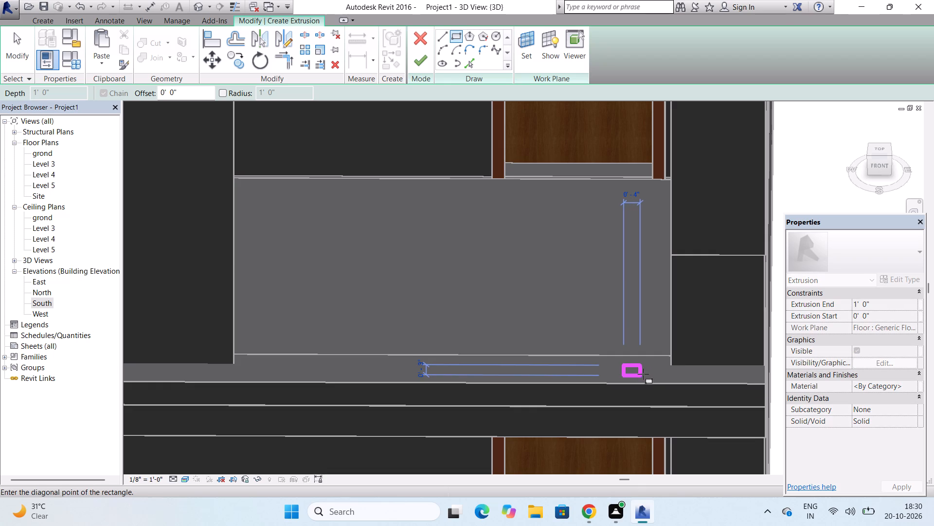
click(644, 374)
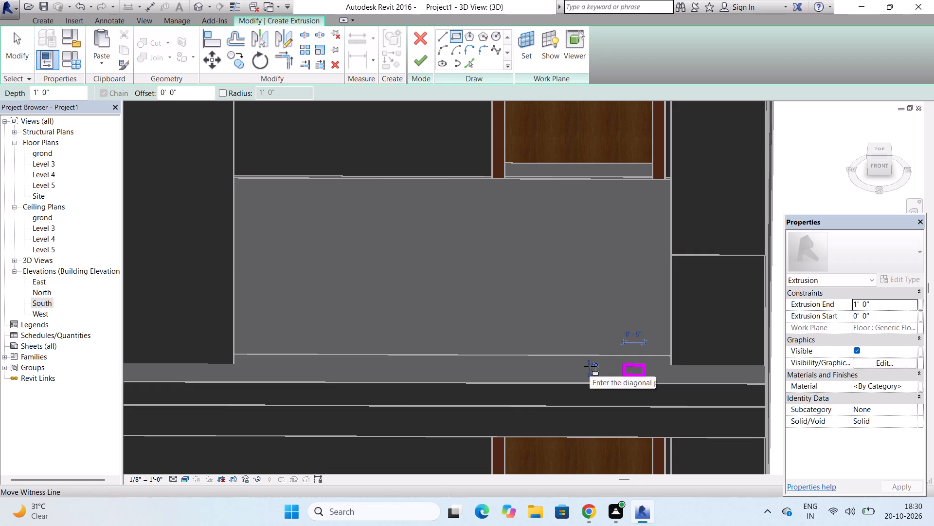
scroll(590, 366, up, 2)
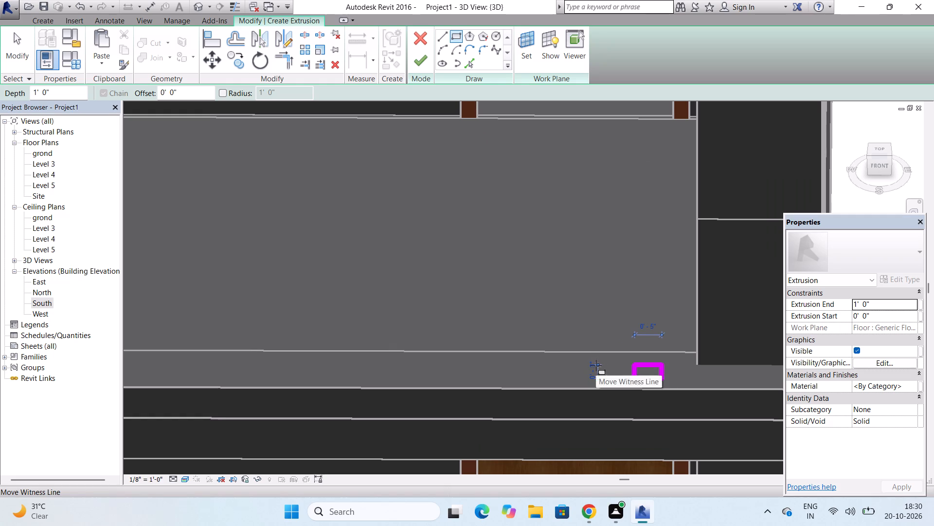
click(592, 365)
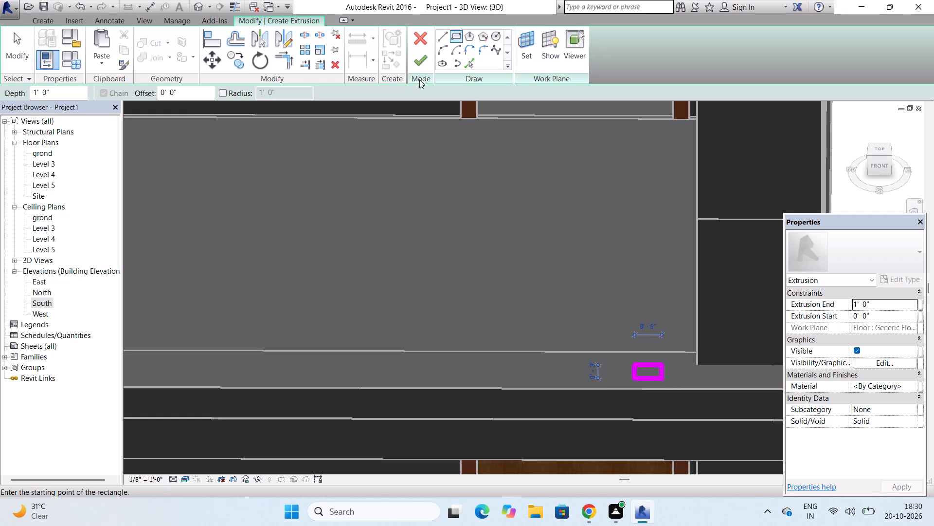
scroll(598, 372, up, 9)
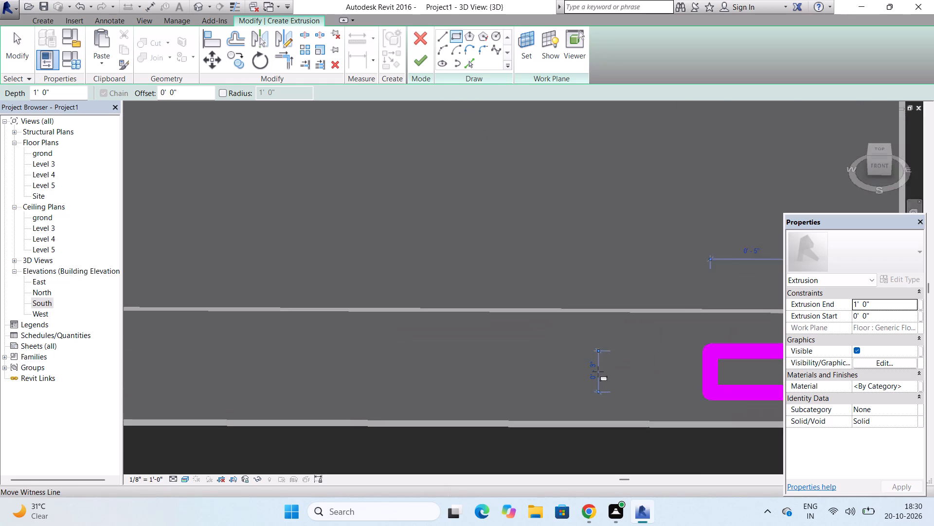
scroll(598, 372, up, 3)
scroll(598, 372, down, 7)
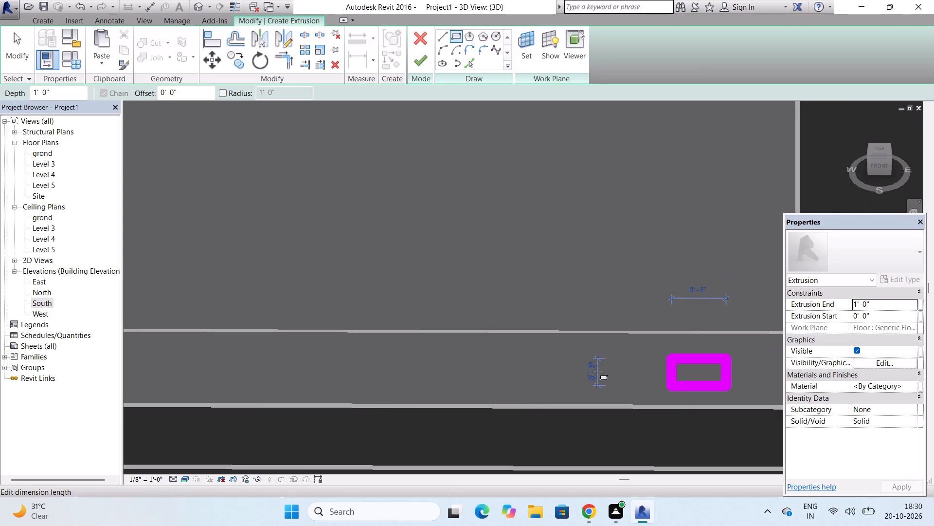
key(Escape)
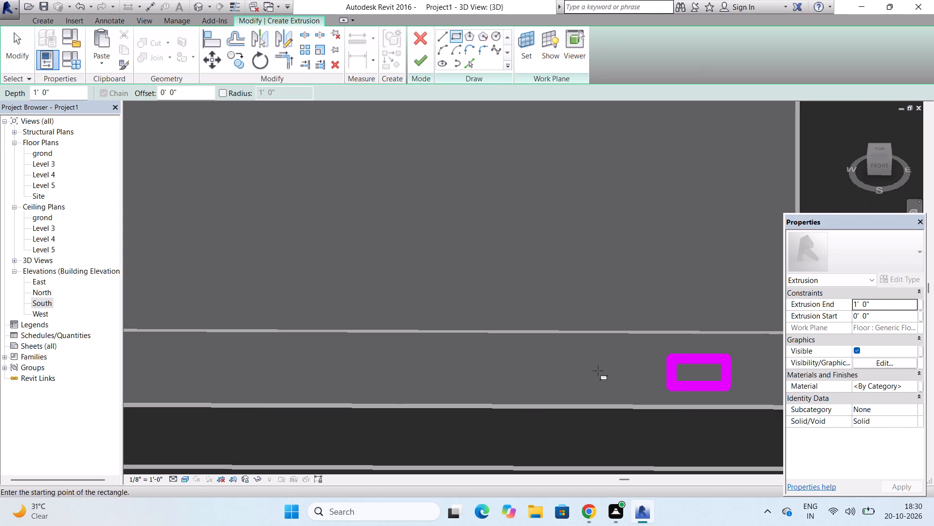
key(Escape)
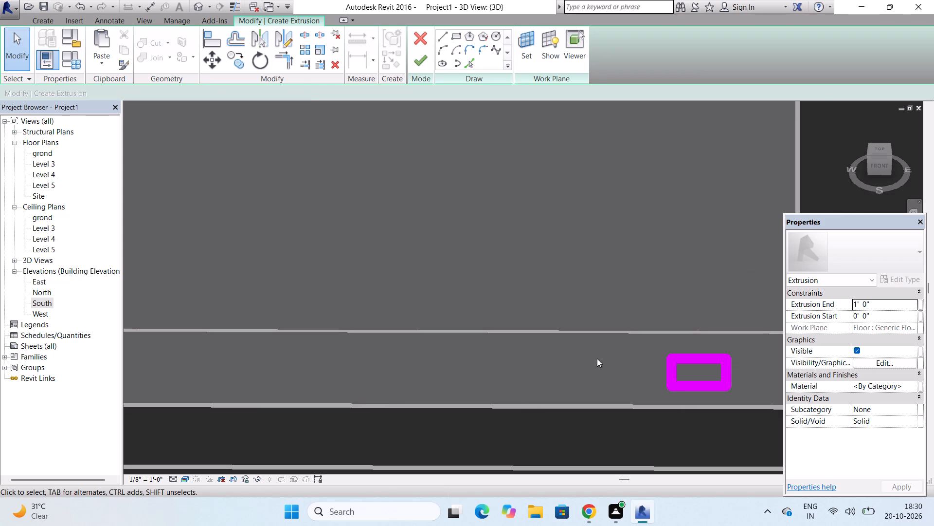
Copy the small rectangle about 8 inches to its left along the front edge of the balcony floor.
scroll(595, 354, down, 2)
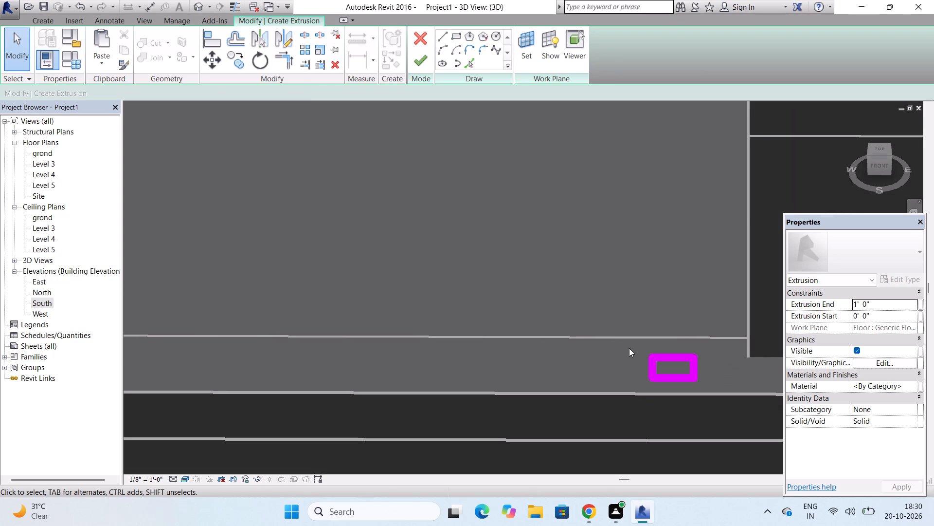
drag(630, 346, 725, 394)
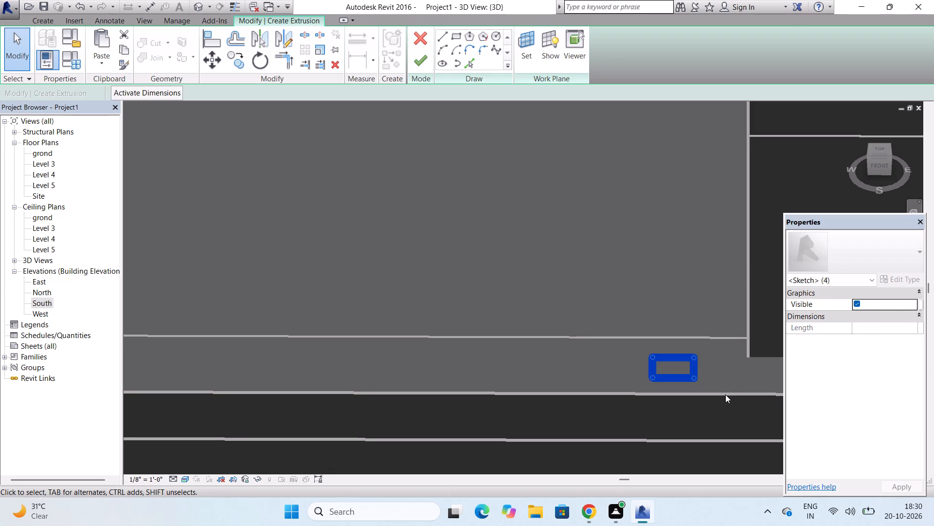
click(239, 62)
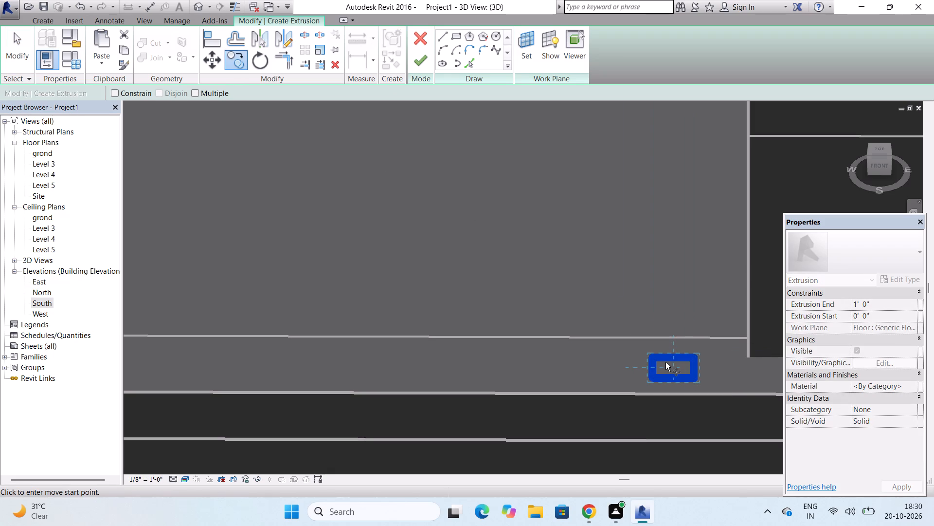
click(673, 364)
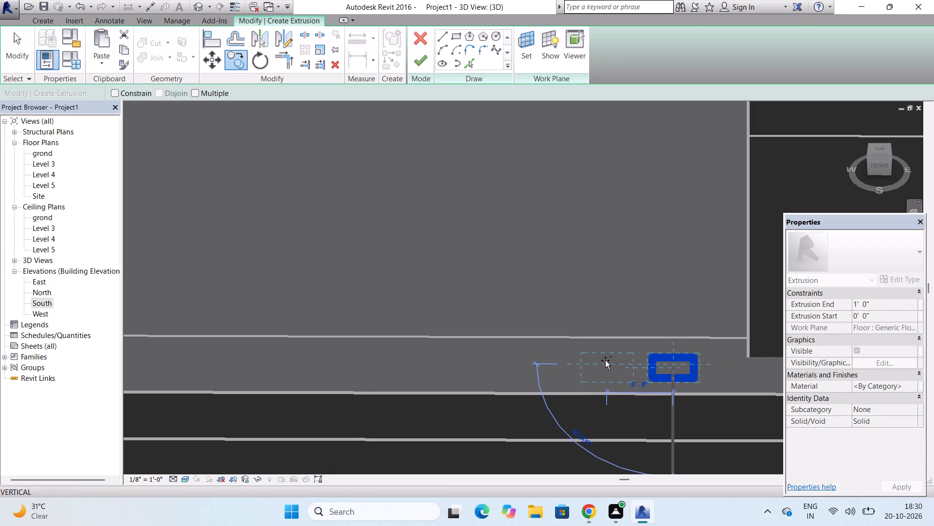
click(602, 360)
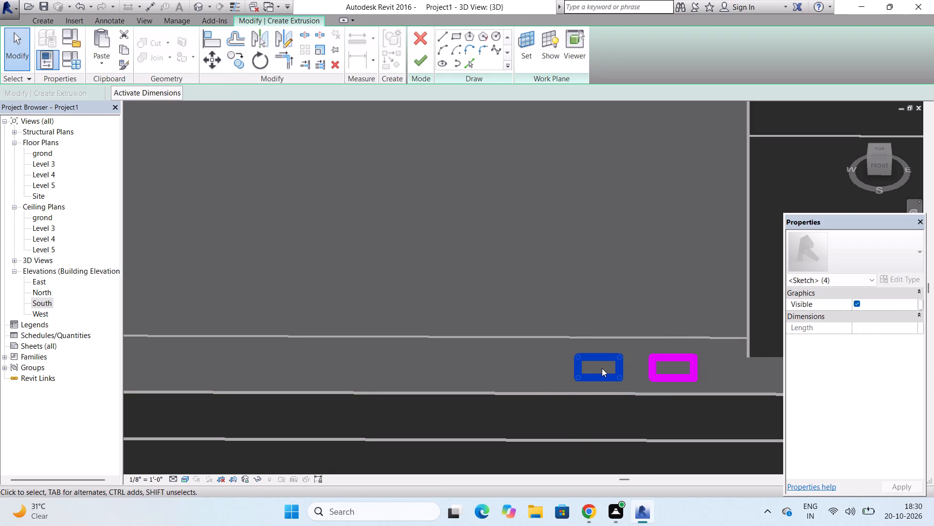
Copy the newest sketch rectangle about 10 1/2 inches to its left along the balcony floor's front edge.
click(233, 55)
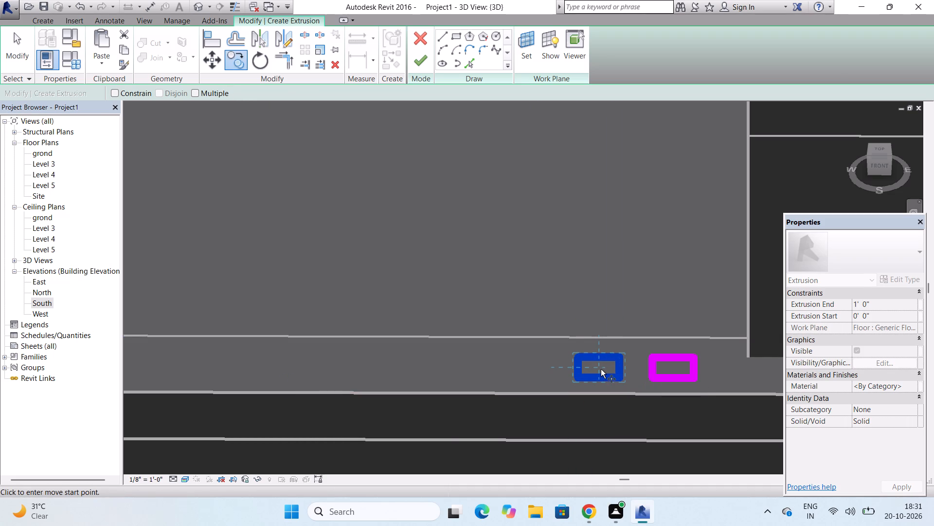
drag(599, 365, 568, 366)
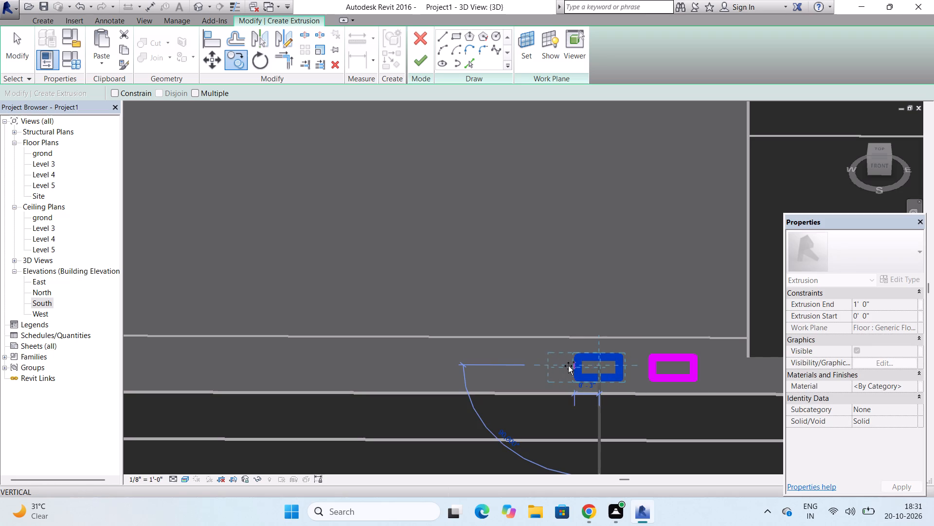
drag(568, 366, 531, 368)
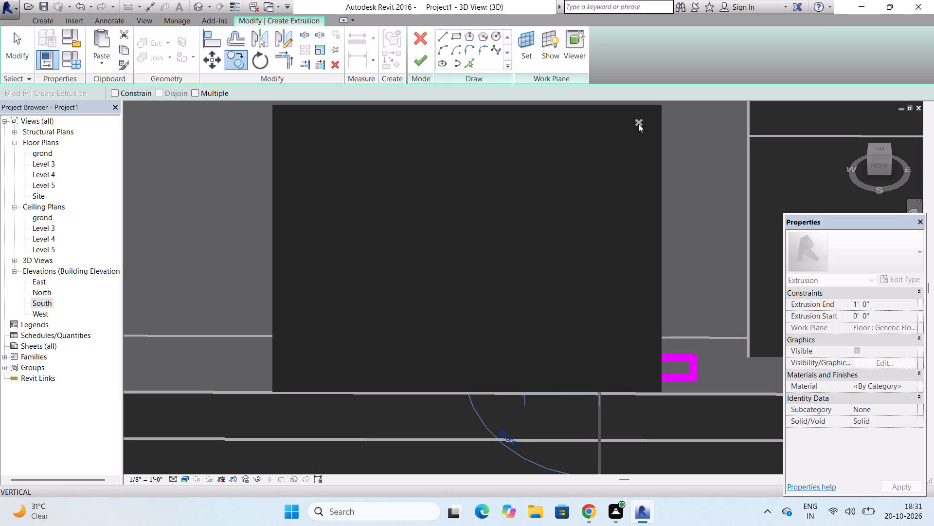
click(638, 124)
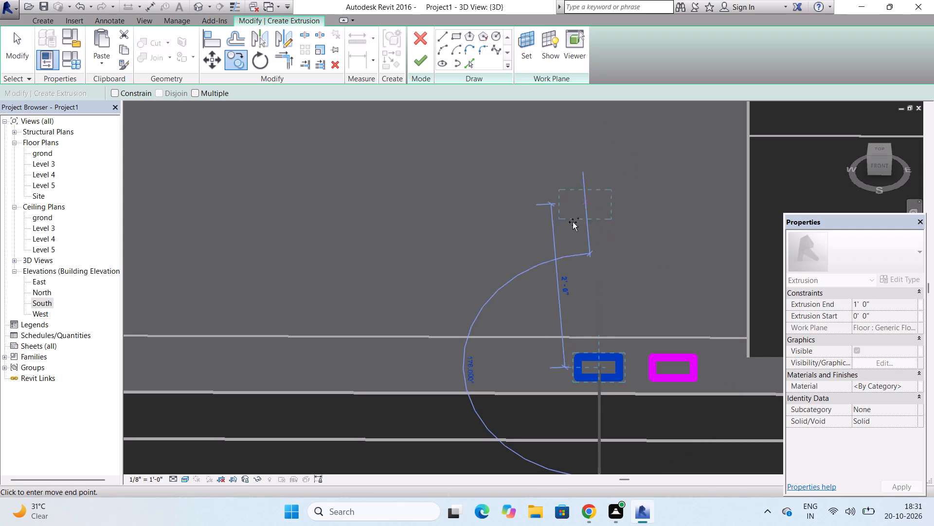
scroll(505, 363, up, 5)
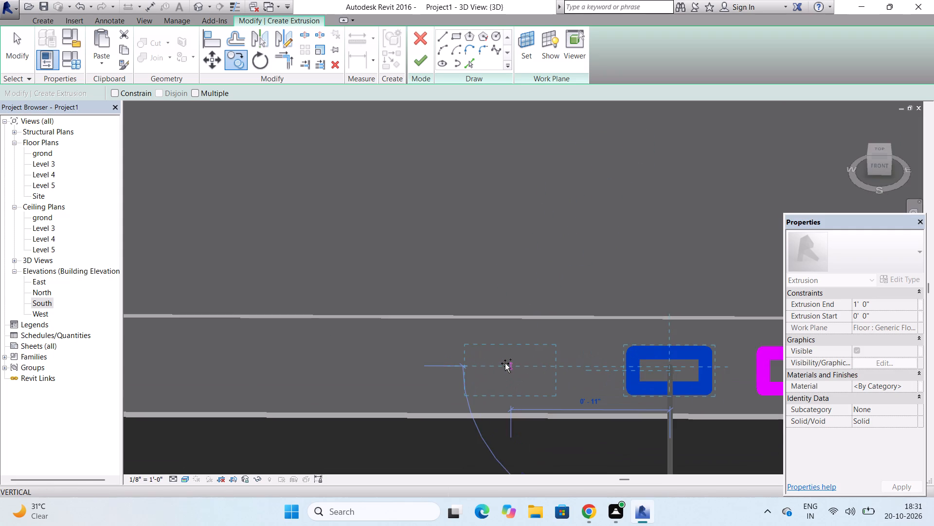
scroll(505, 363, down, 3)
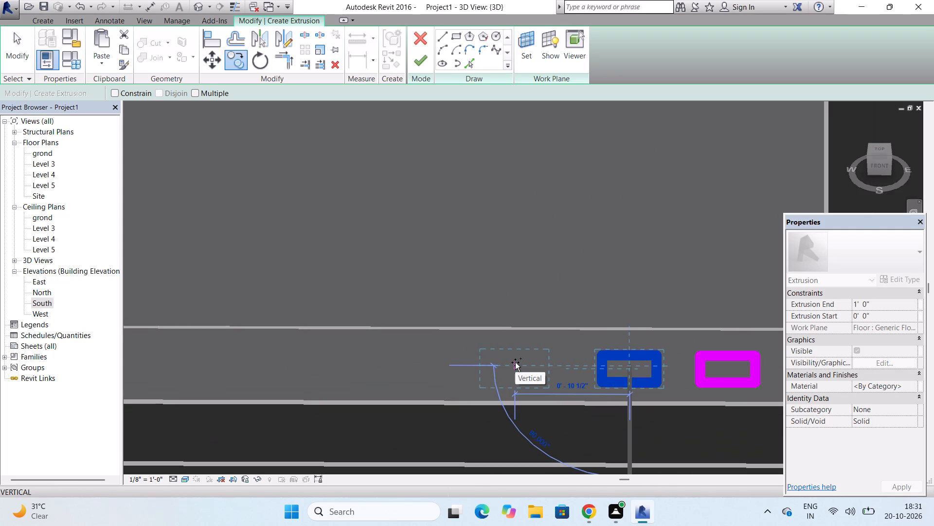
click(515, 362)
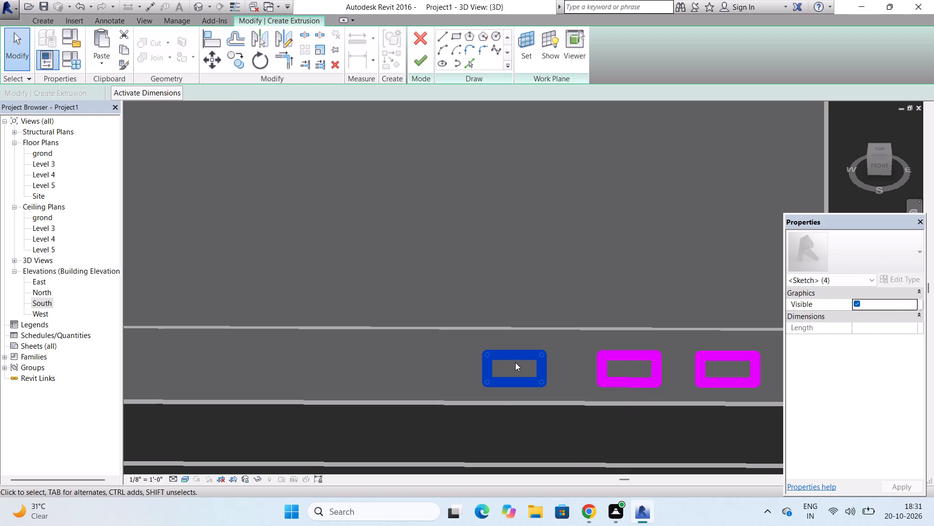
Add two more rectangle copies leftward along the balcony's front edge, the last one about 9 inches from its neighbour.
click(234, 56)
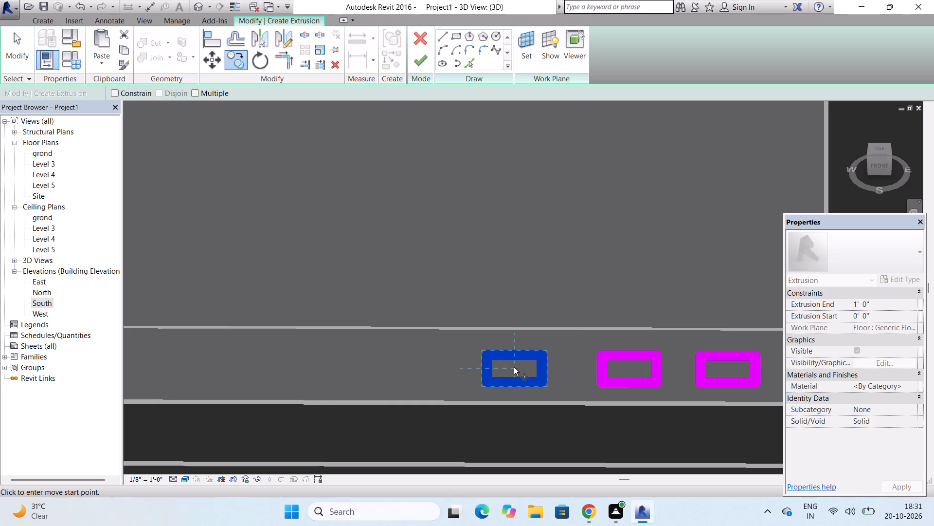
click(514, 367)
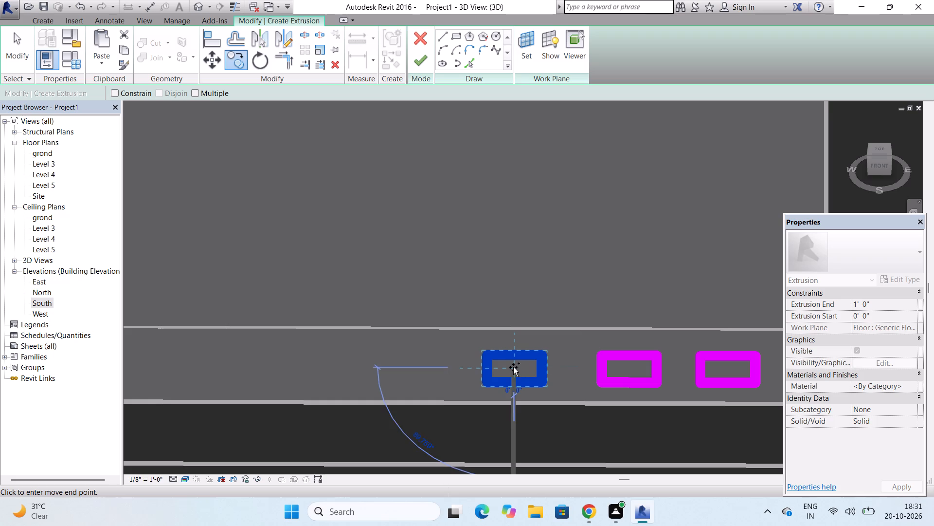
click(409, 364)
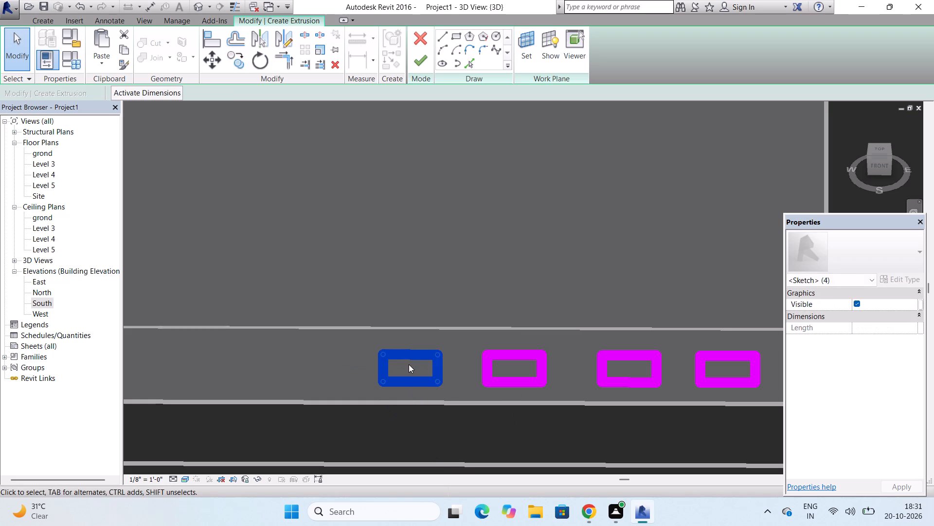
click(236, 61)
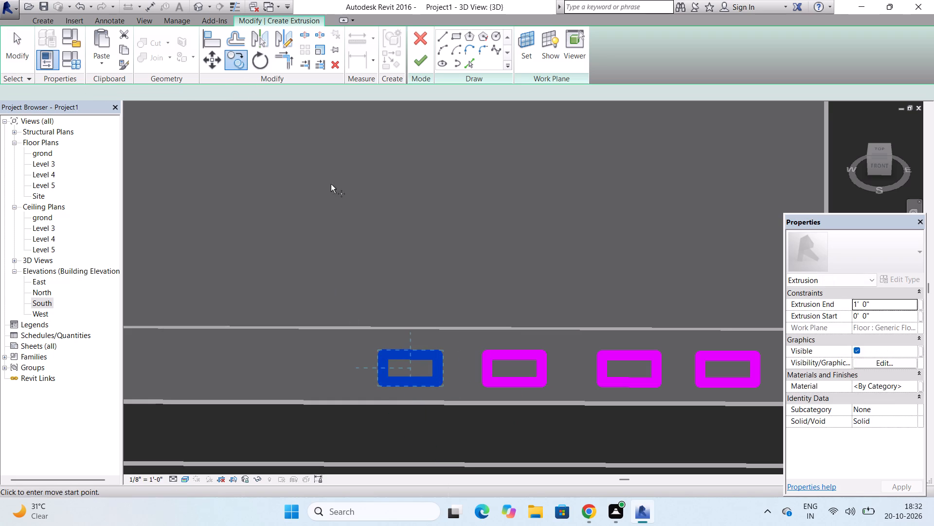
click(411, 369)
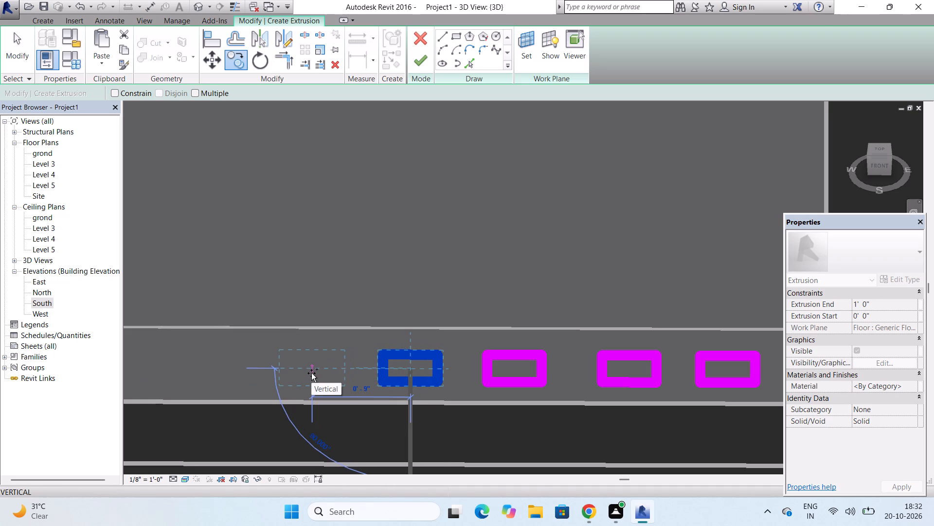
click(311, 373)
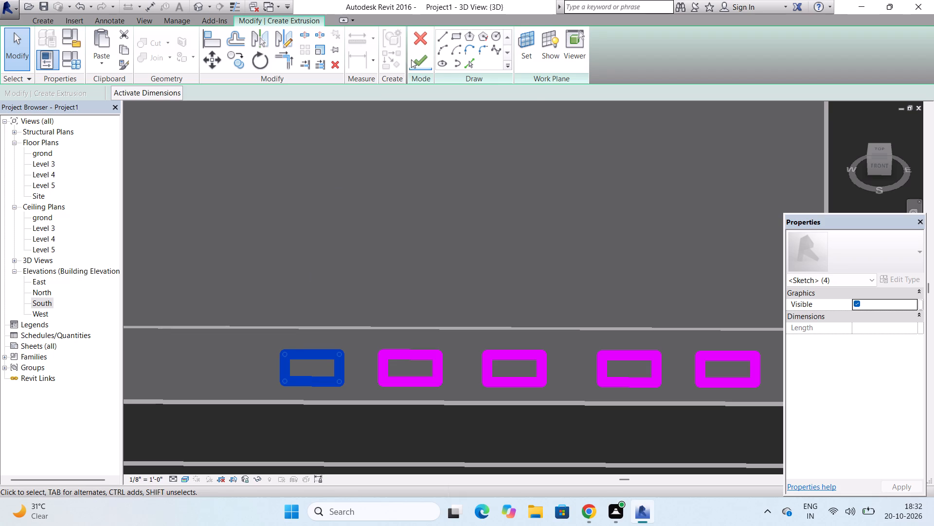
Finish the sketch of five rectangles as a solid extrusion with a 1' 0" depth.
click(411, 59)
In the South elevation, stretch the leftmost extruded block's top edge up to the underside of the upper-storey frame.
scroll(505, 207, down, 5)
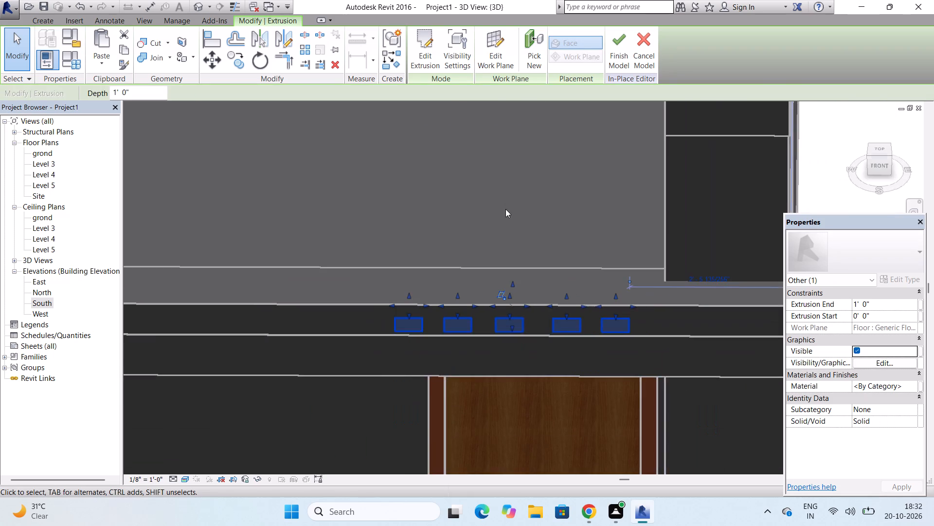
scroll(505, 209, down, 4)
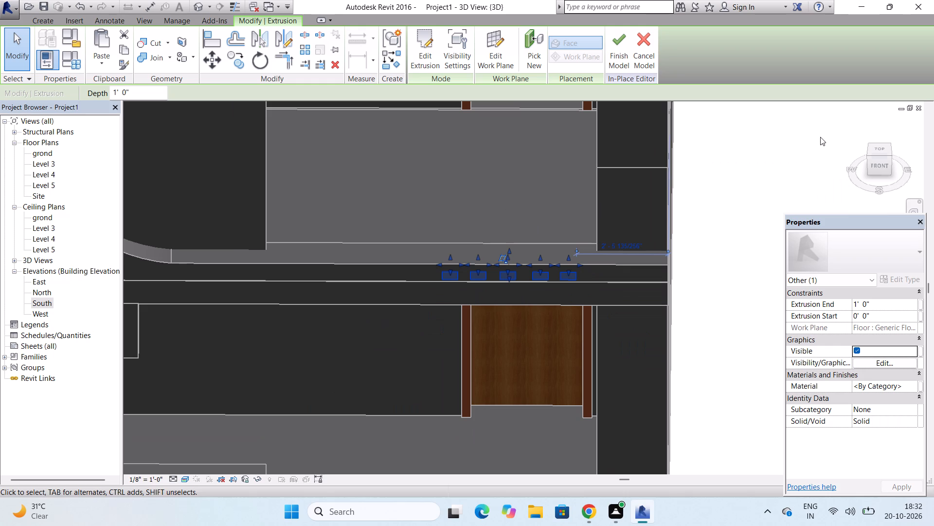
drag(870, 158, 869, 144)
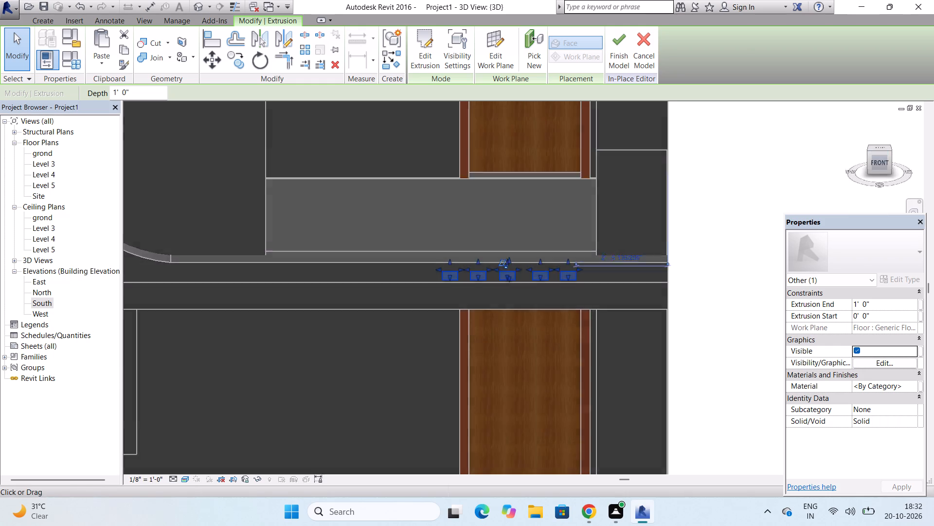
drag(869, 144, 869, 128)
scroll(538, 301, down, 4)
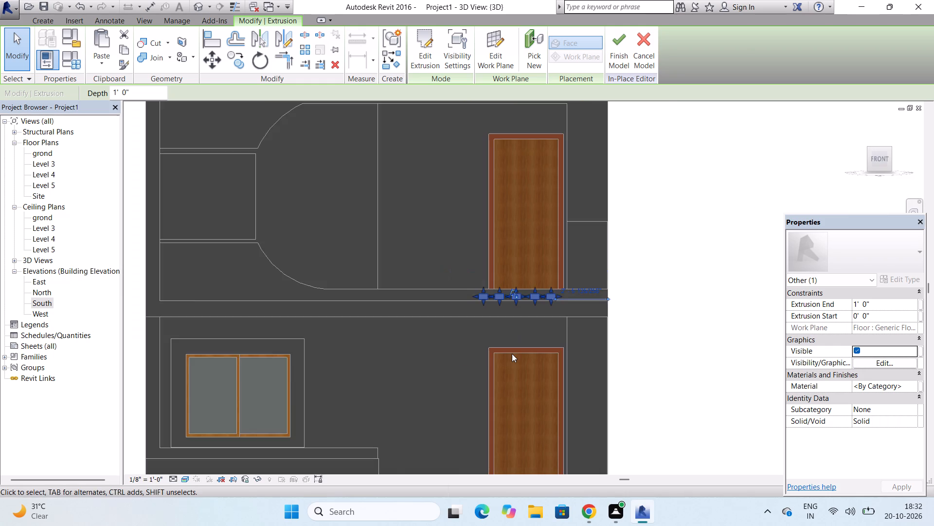
scroll(512, 354, down, 3)
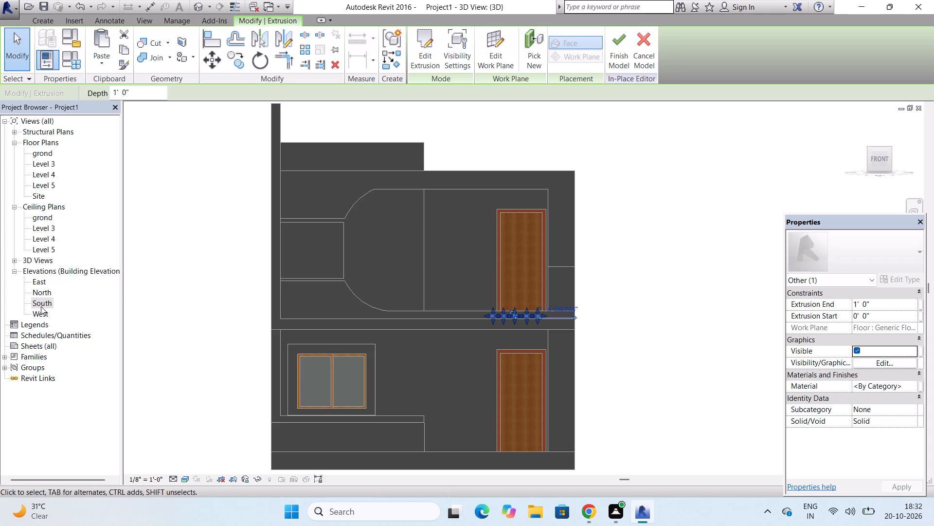
double_click(41, 306)
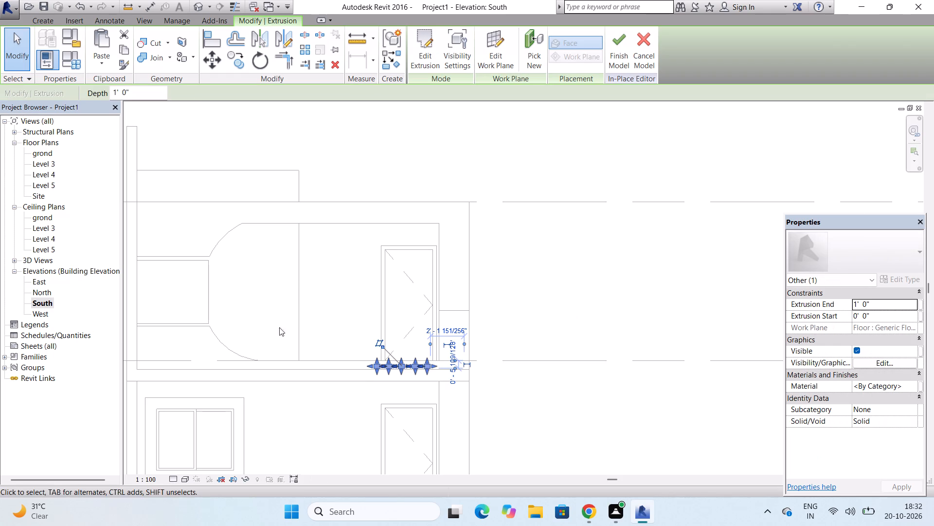
scroll(371, 350, up, 7)
scroll(378, 368, down, 4)
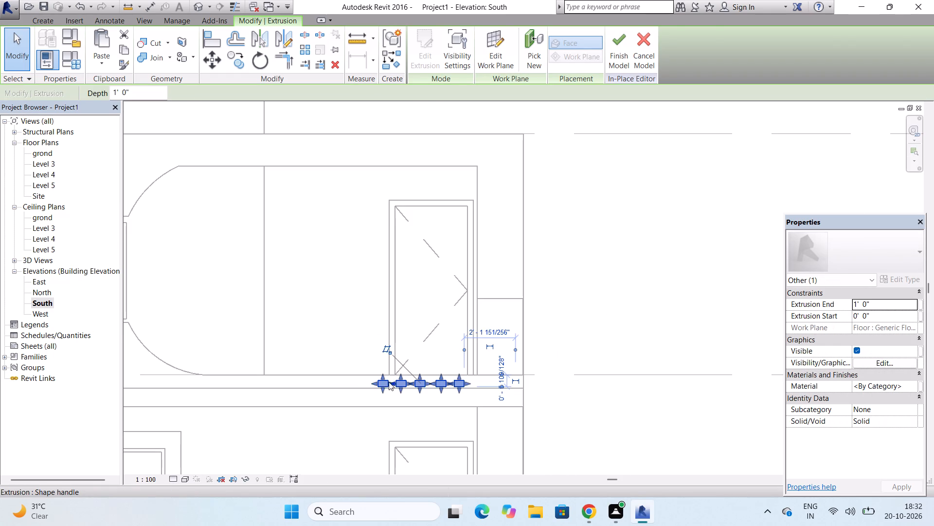
drag(382, 374, 385, 320)
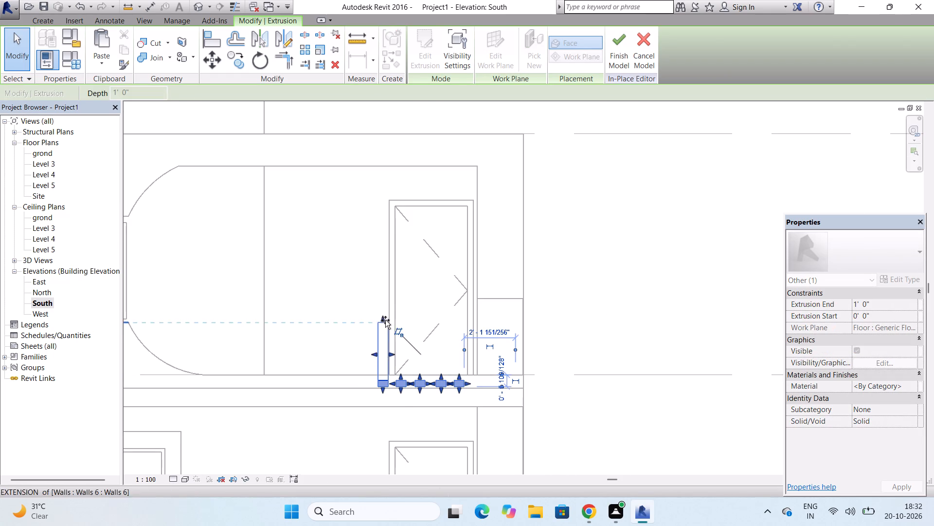
drag(385, 320, 392, 170)
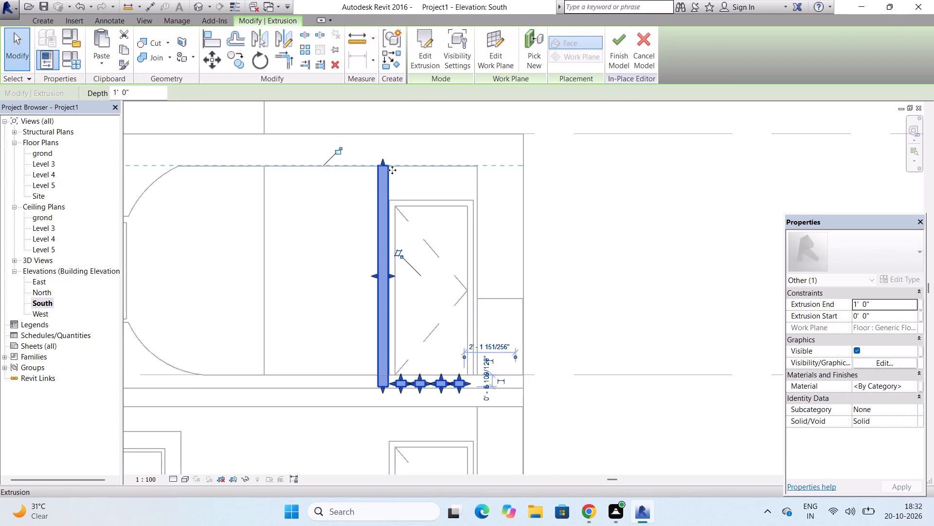
key(Escape)
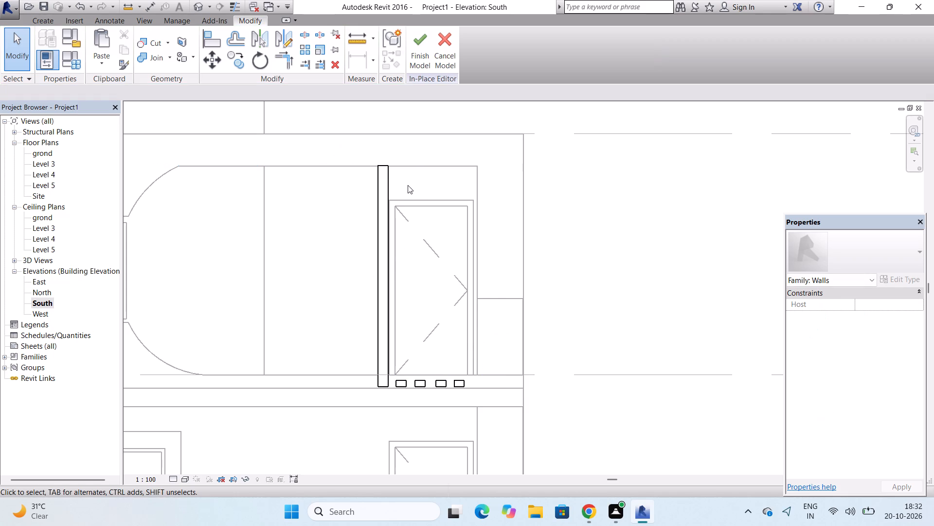
Stretch the tops of the four remaining short extruded blocks up to the upper-storey frame, ending the rightmost slightly above its underside.
click(385, 165)
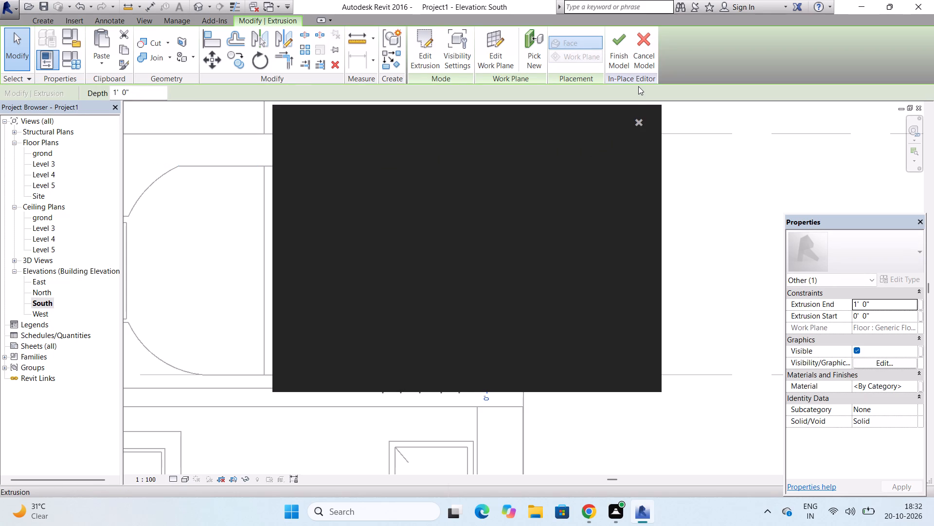
click(638, 118)
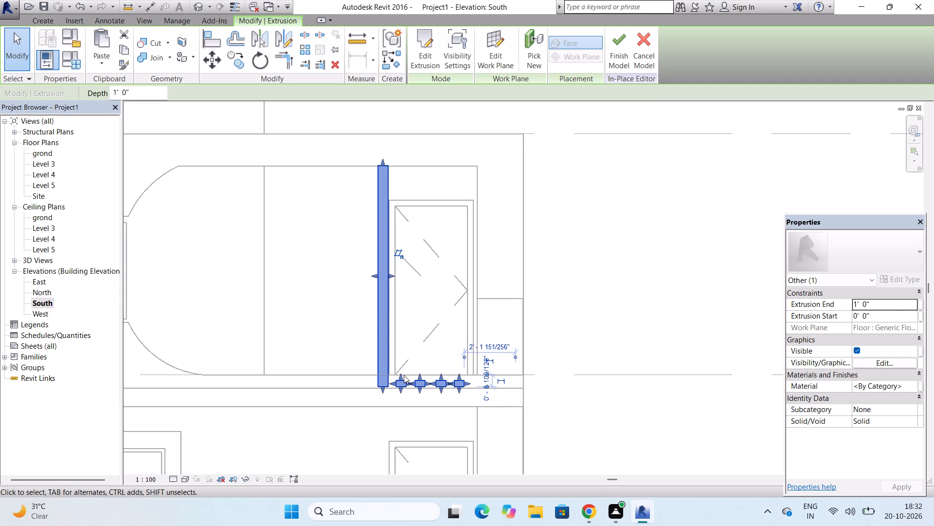
drag(401, 375, 408, 319)
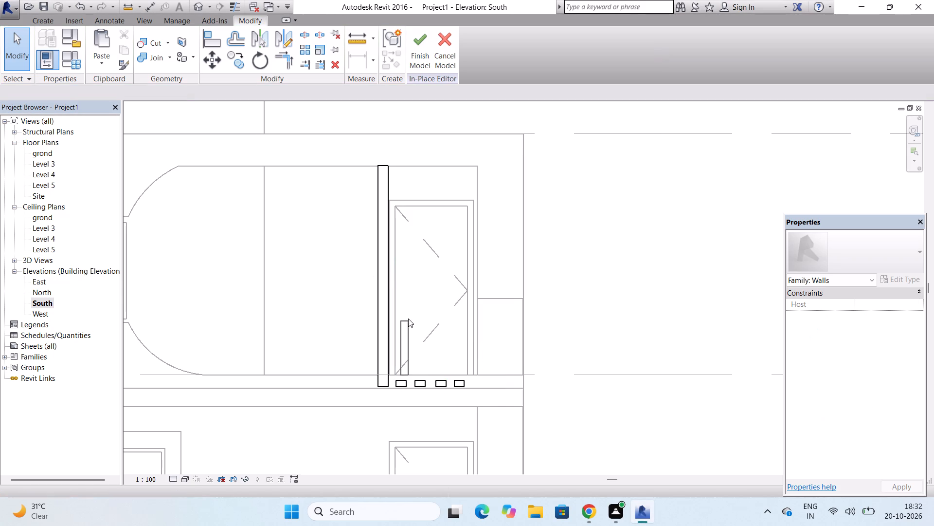
drag(408, 319, 407, 288)
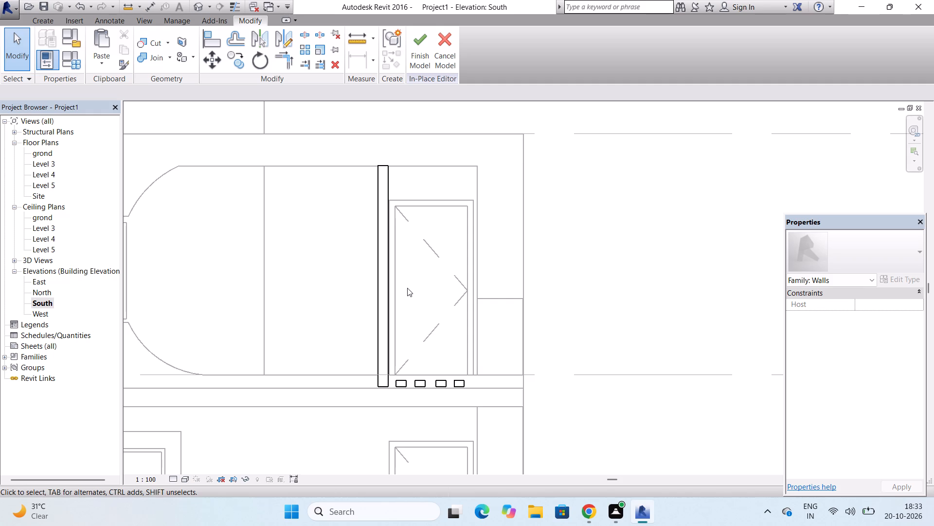
click(401, 387)
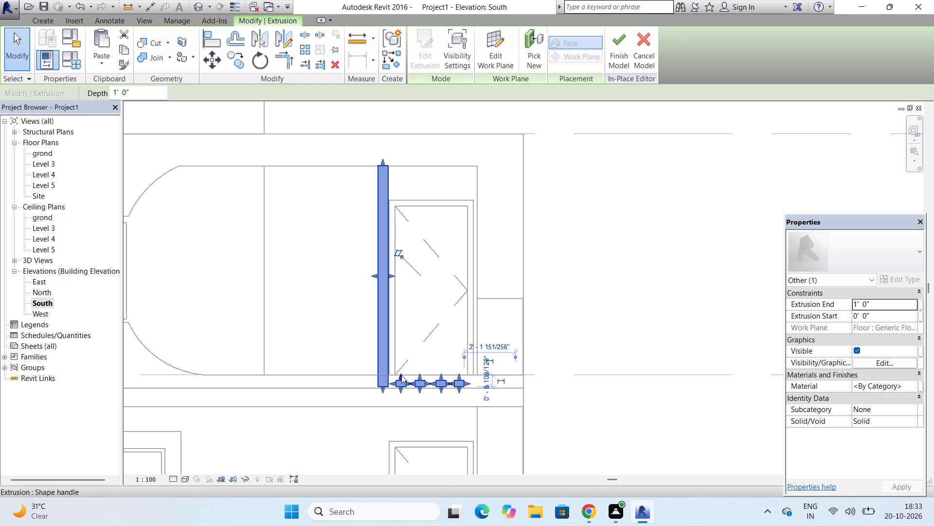
drag(400, 376, 403, 353)
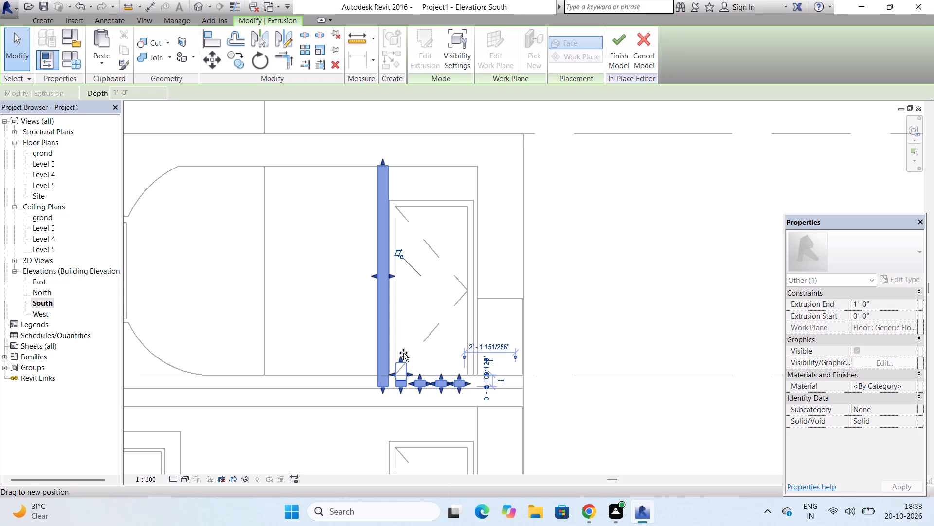
drag(403, 353, 392, 160)
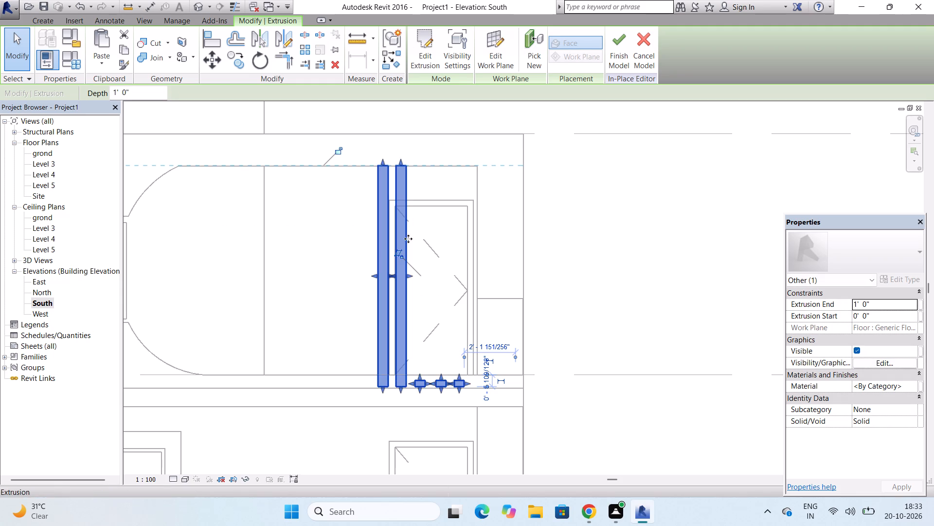
drag(420, 376, 416, 375)
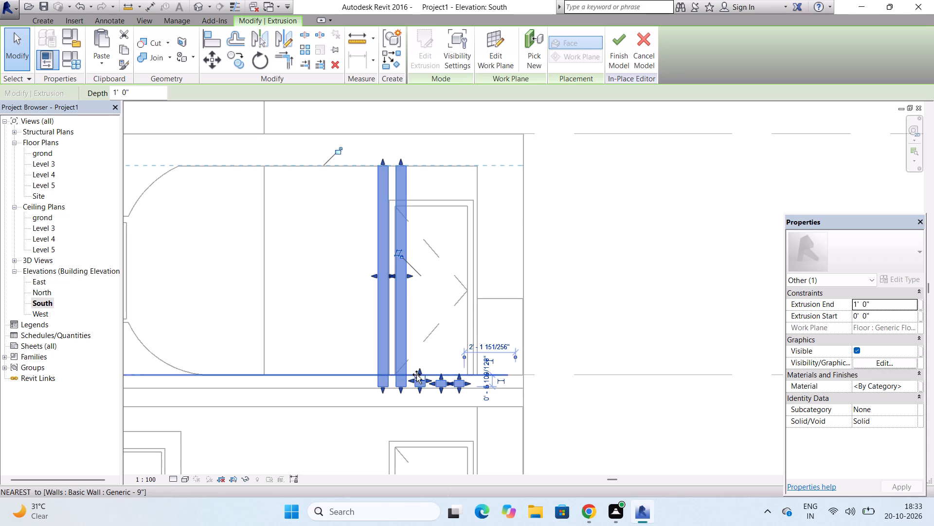
drag(416, 375, 424, 169)
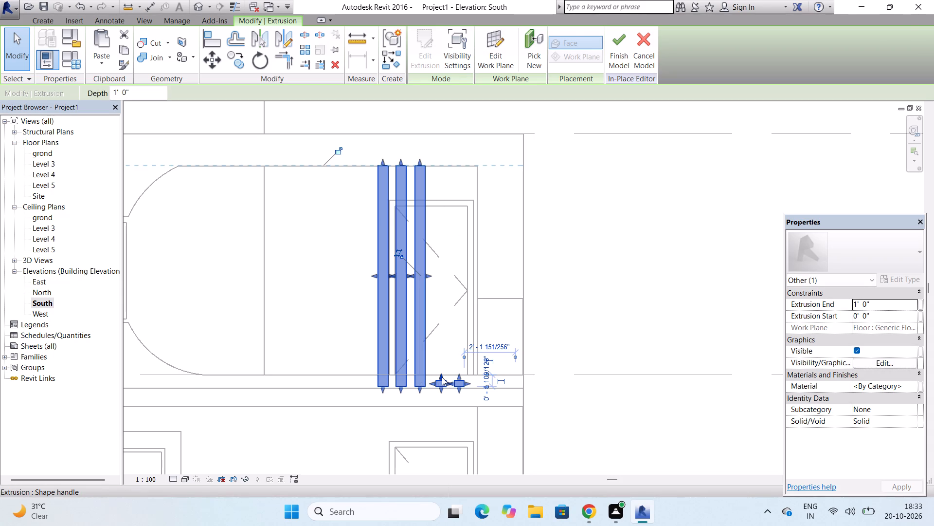
drag(442, 377, 440, 198)
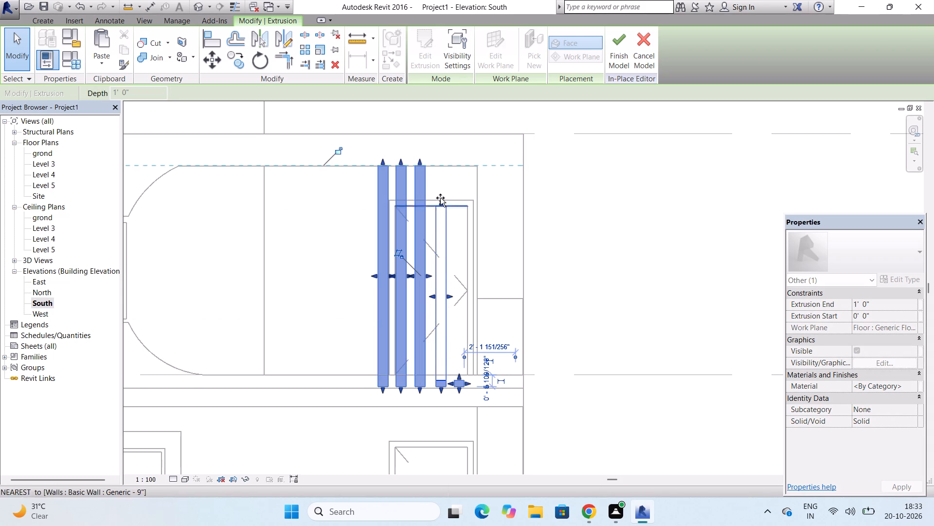
drag(440, 198, 436, 169)
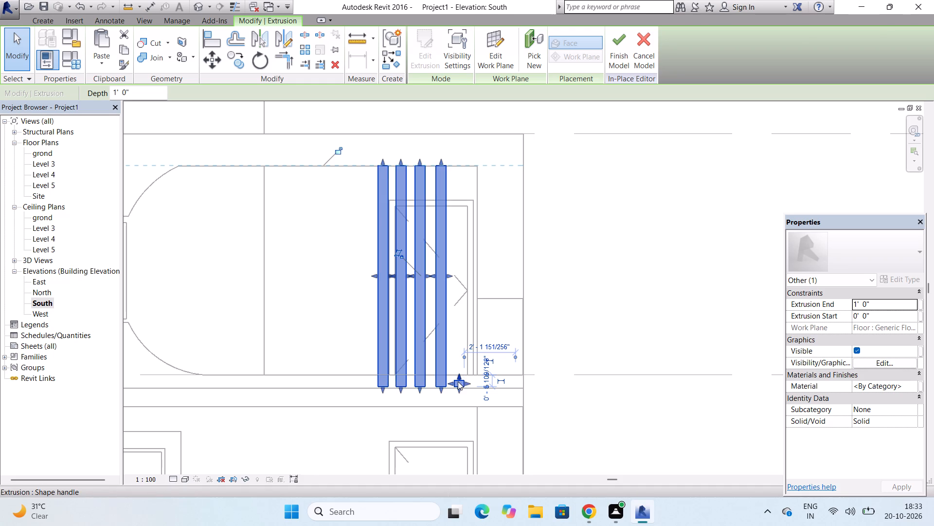
drag(459, 376, 464, 248)
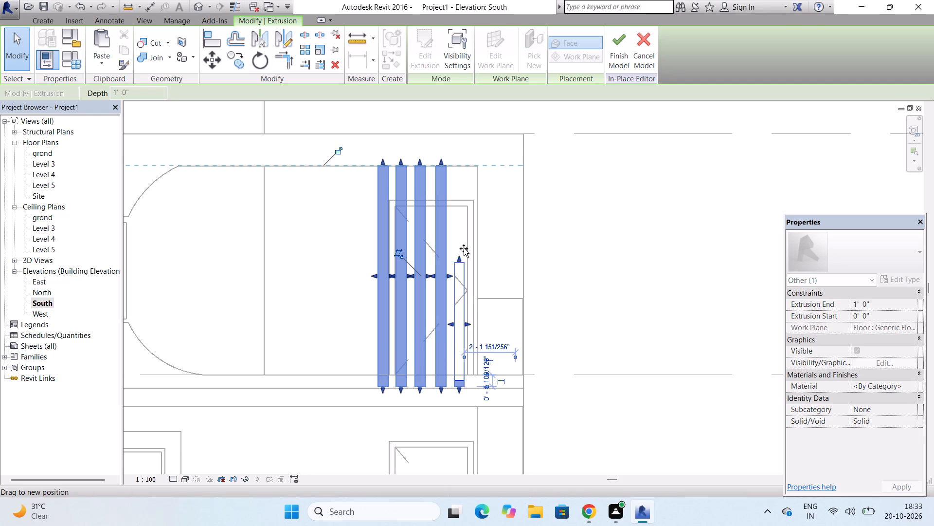
drag(464, 248, 457, 162)
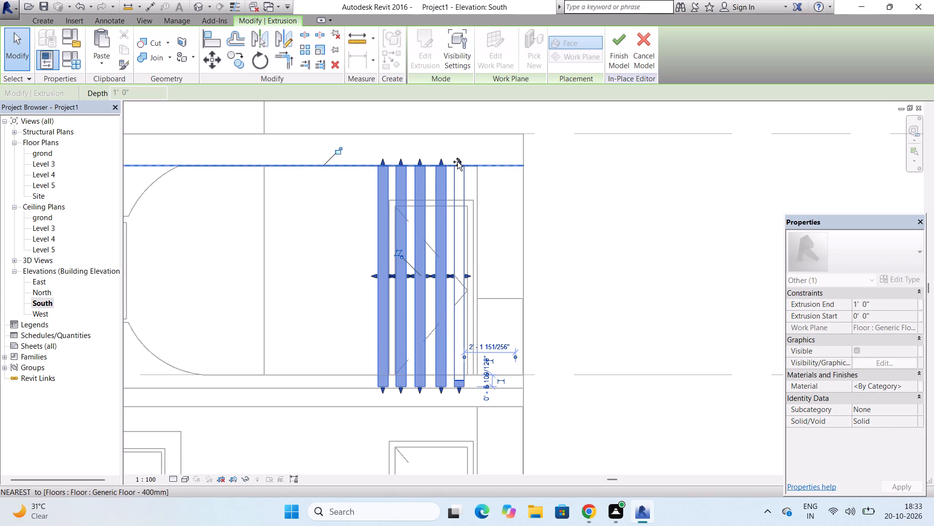
drag(457, 162, 457, 159)
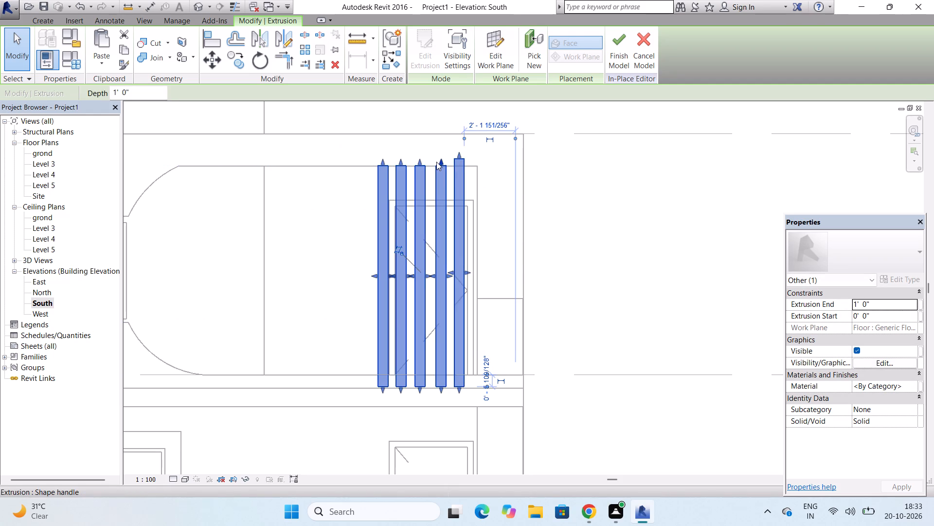
Extend the tops of the other four posts slightly past the frame's underside, level with the rightmost post.
drag(441, 161, 441, 151)
click(441, 151)
drag(441, 146, 441, 148)
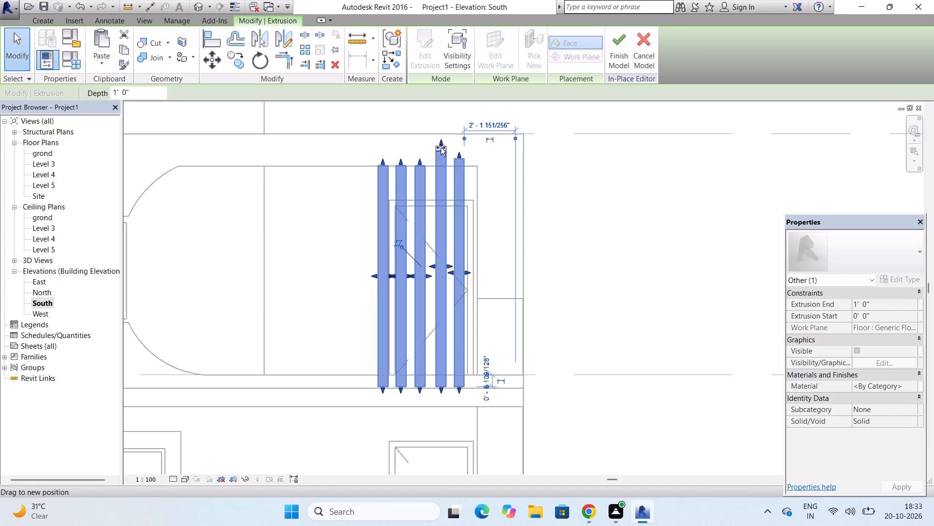
drag(441, 148, 441, 158)
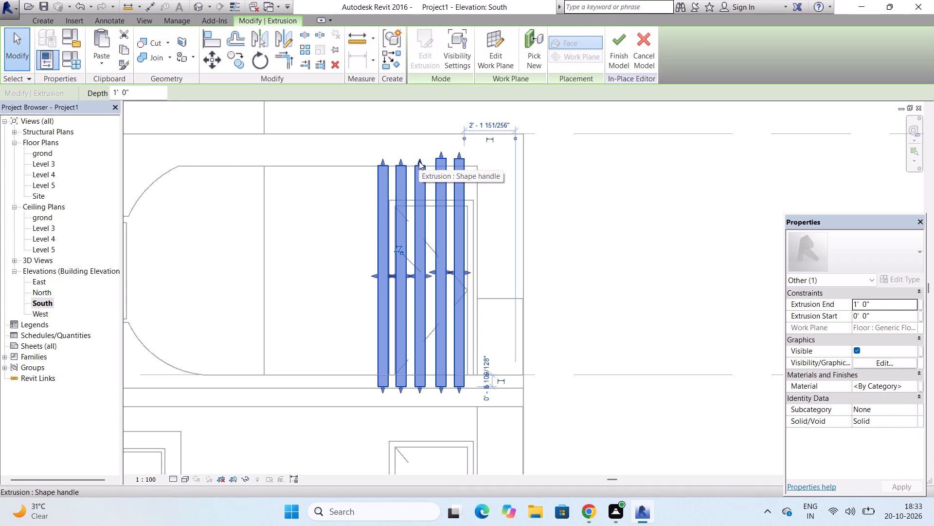
click(419, 161)
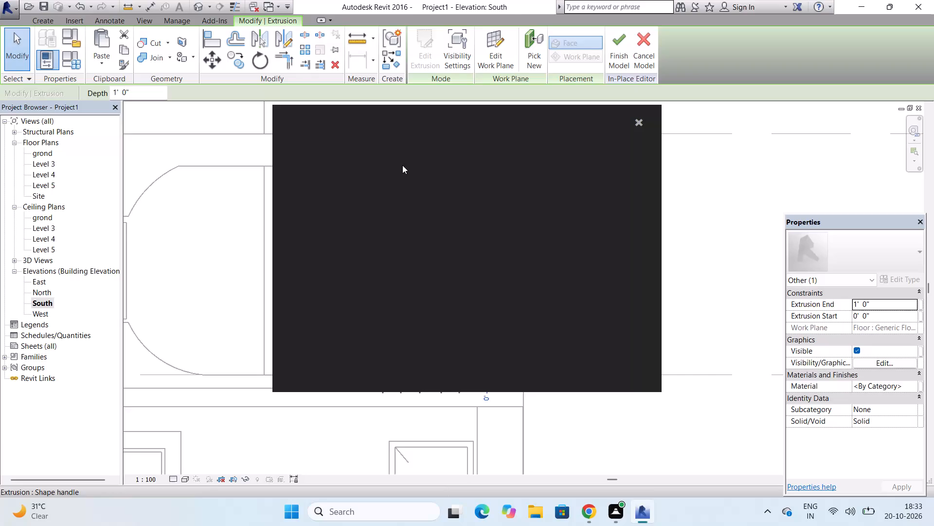
click(634, 124)
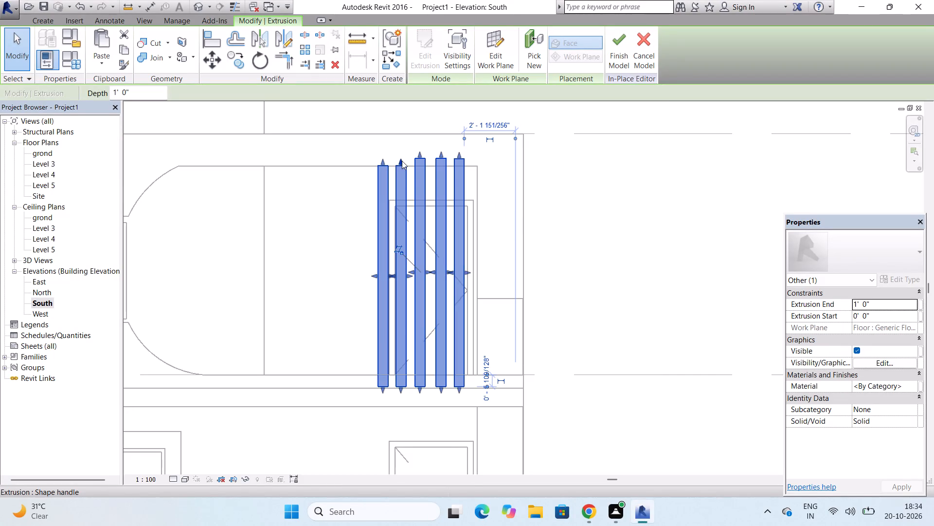
drag(400, 162, 400, 156)
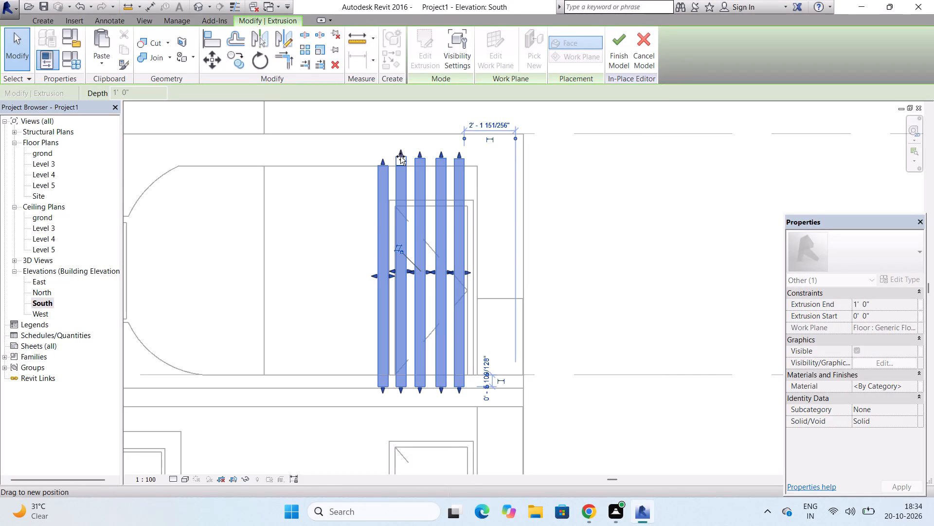
drag(400, 156, 400, 157)
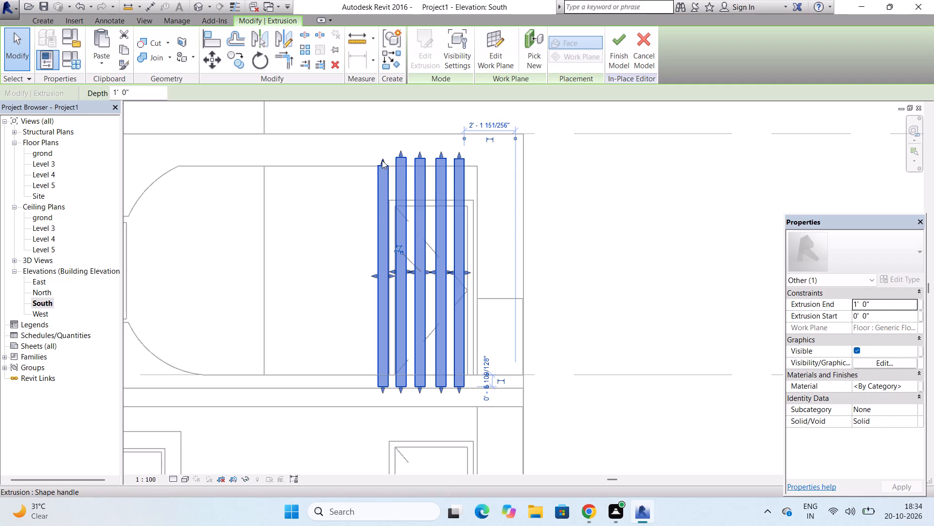
click(382, 160)
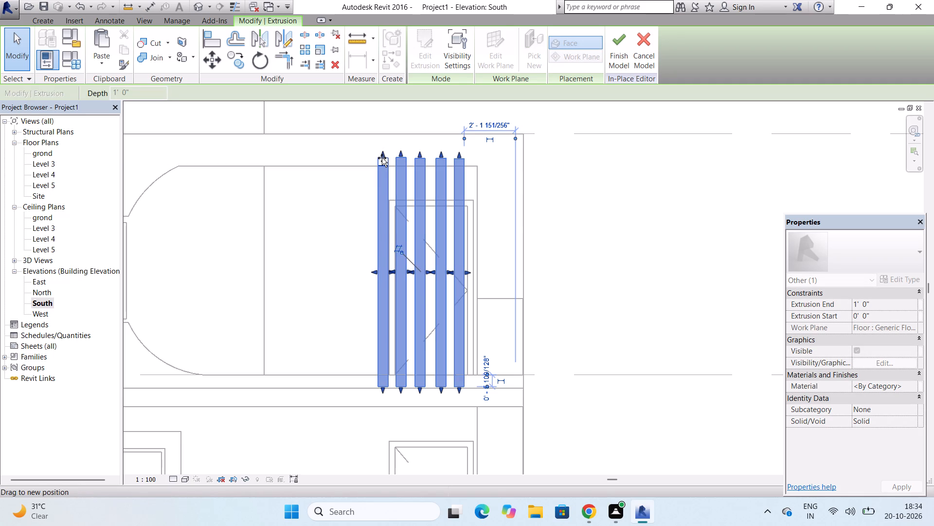
key(Escape)
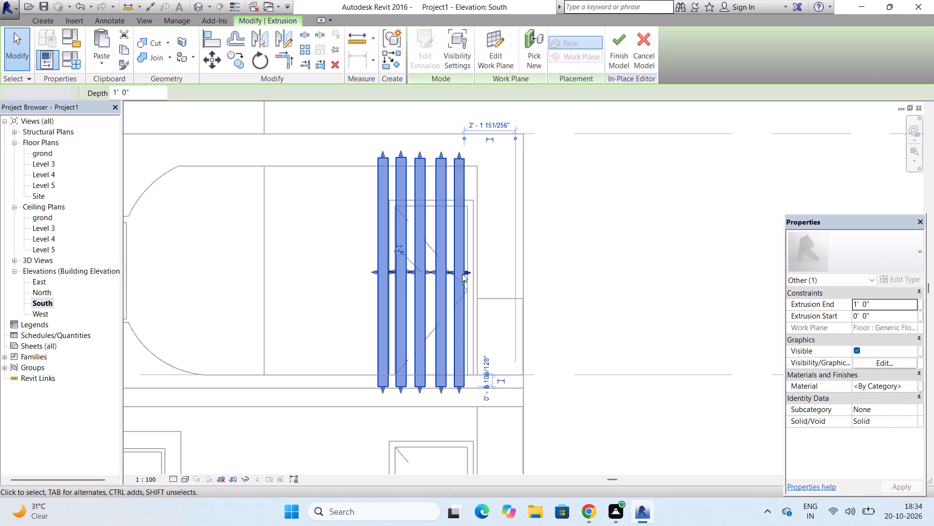
Narrow the two rightmost posts to about half their width, shifting the second one closer to the rightmost.
scroll(464, 268, up, 5)
click(465, 262)
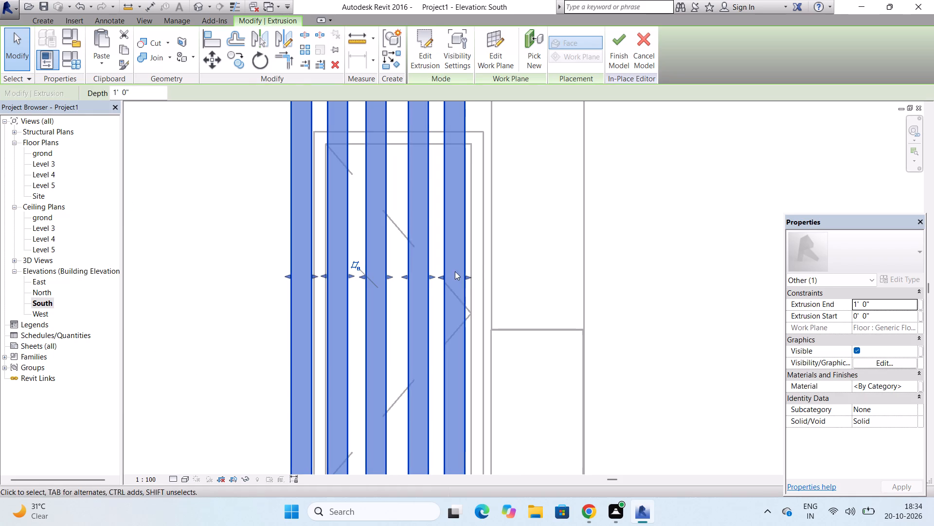
scroll(429, 281, up, 1)
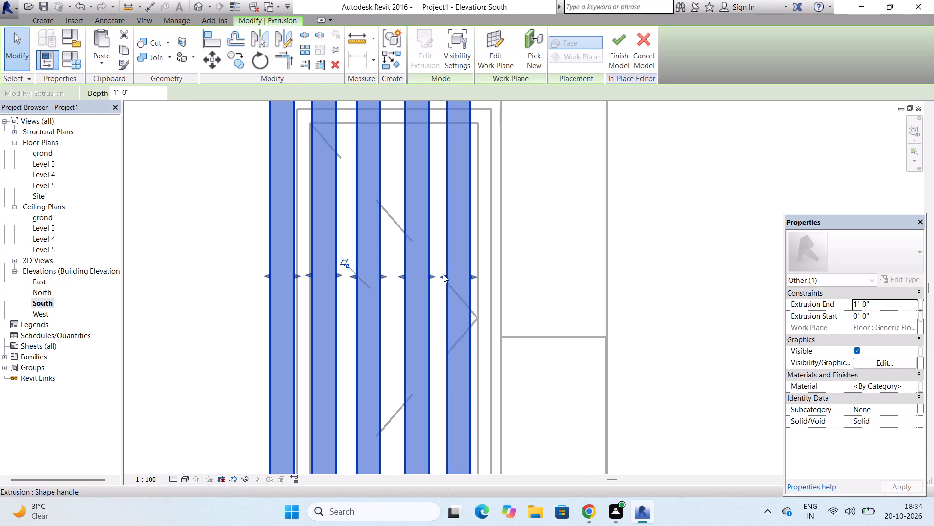
drag(443, 276, 460, 275)
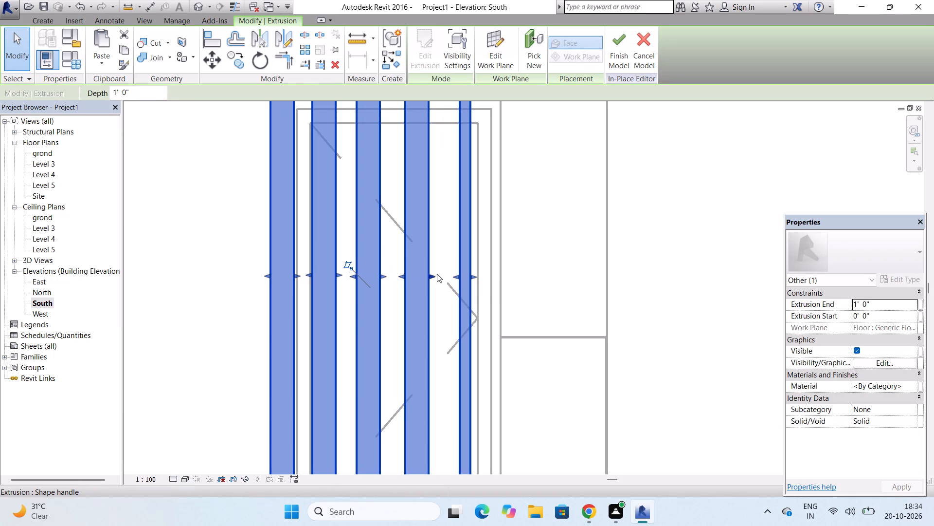
drag(431, 275, 442, 274)
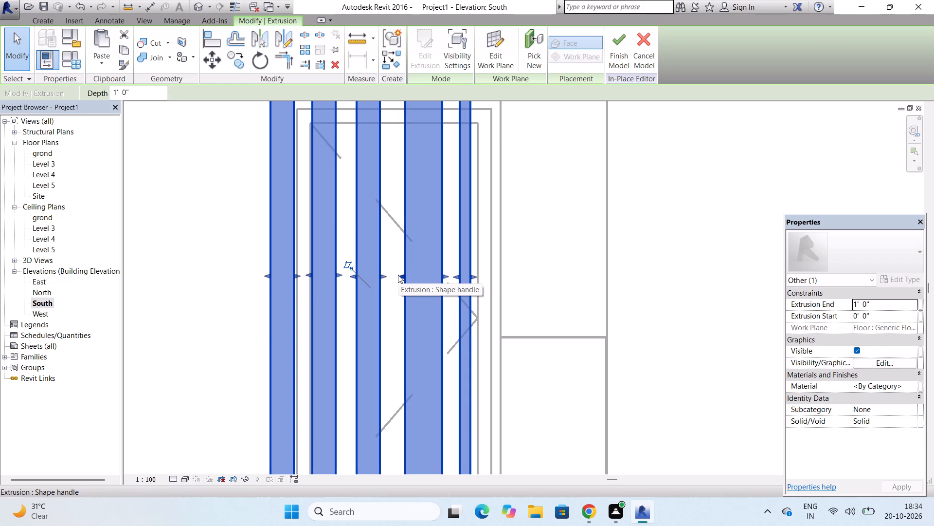
drag(401, 276, 431, 272)
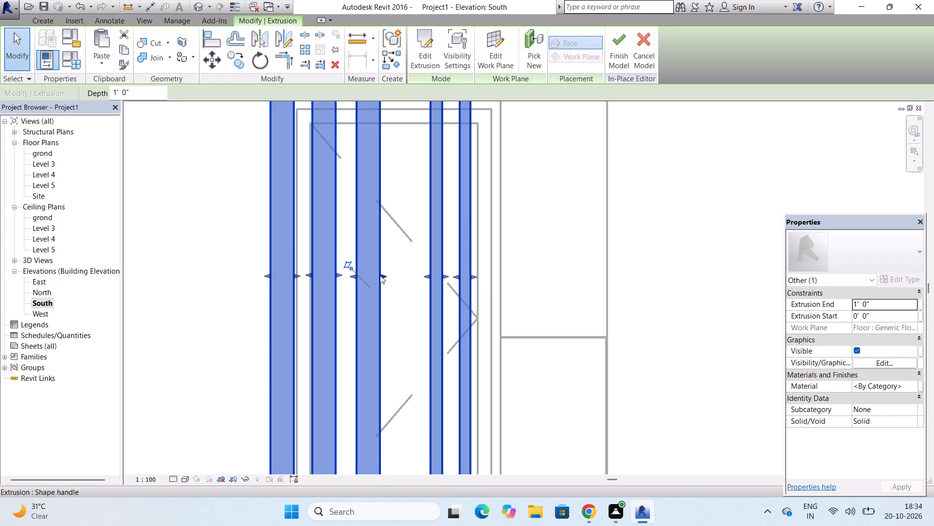
Shift the middle post and its left neighbour rightward and narrow both to match the slim posts, with similar gaps.
drag(380, 275, 415, 275)
drag(352, 277, 366, 277)
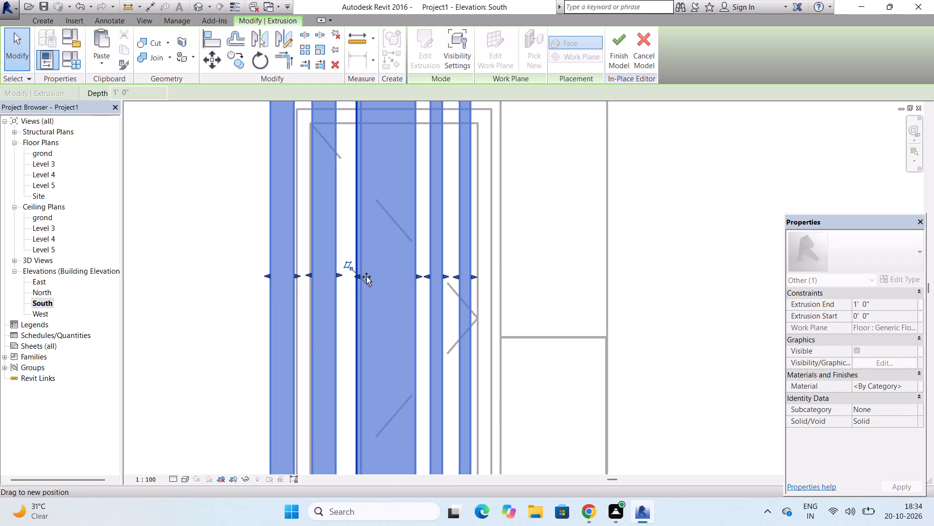
drag(366, 277, 403, 276)
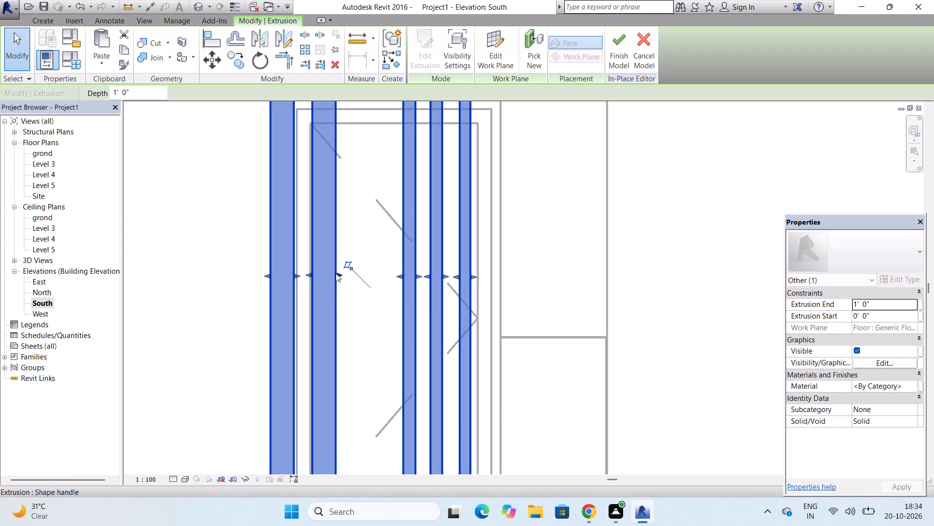
drag(336, 273, 387, 273)
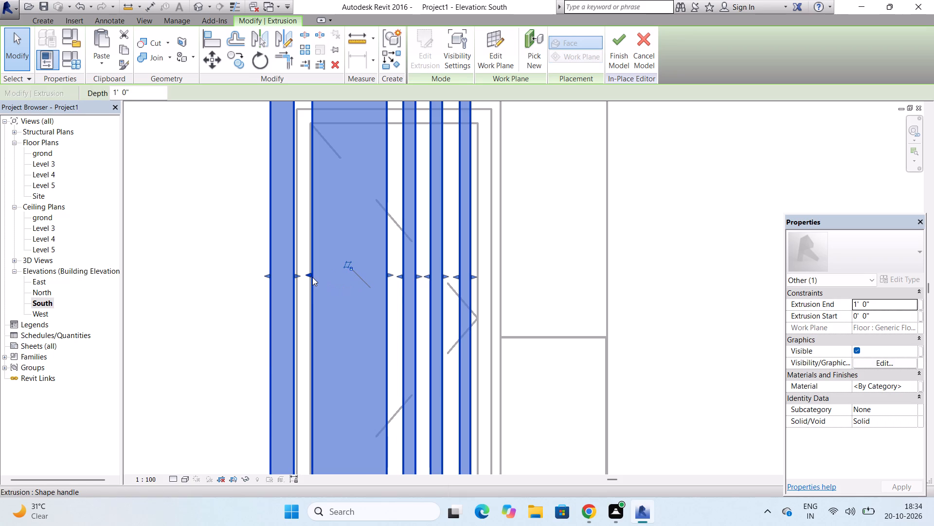
drag(311, 276, 363, 275)
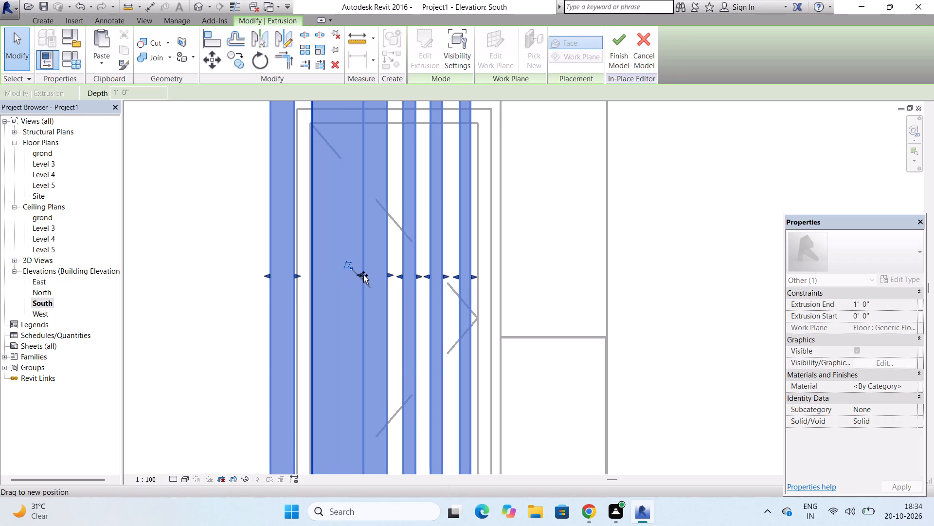
drag(363, 275, 374, 275)
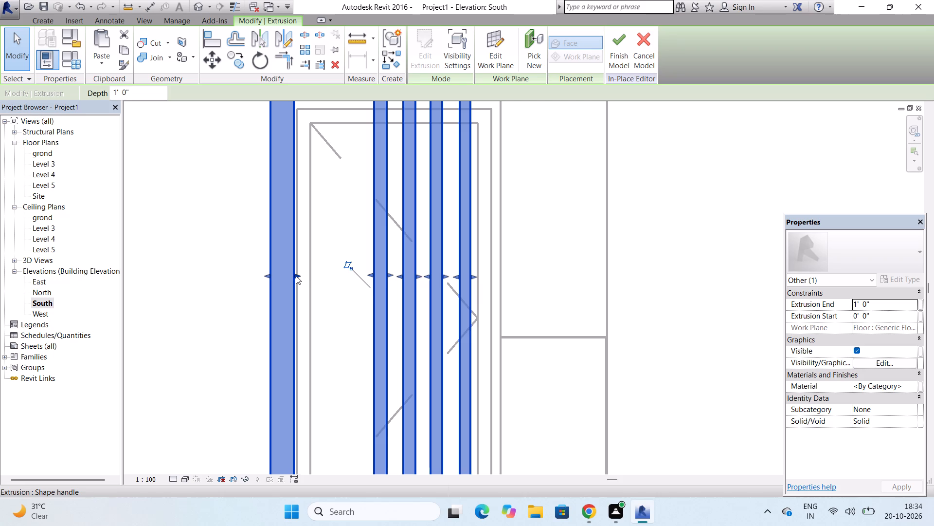
Shift the leftmost post rightward beside the other four and narrow it to match their slim width.
drag(296, 276, 342, 298)
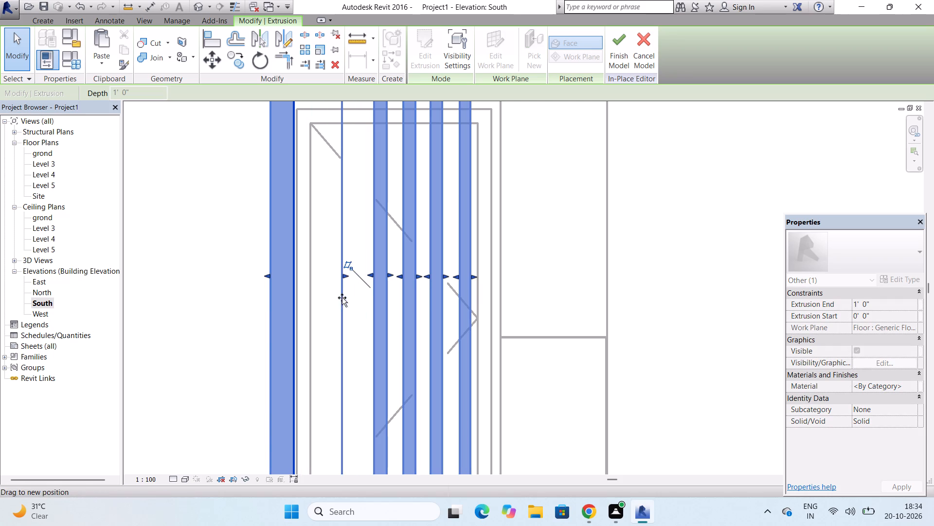
drag(342, 298, 359, 297)
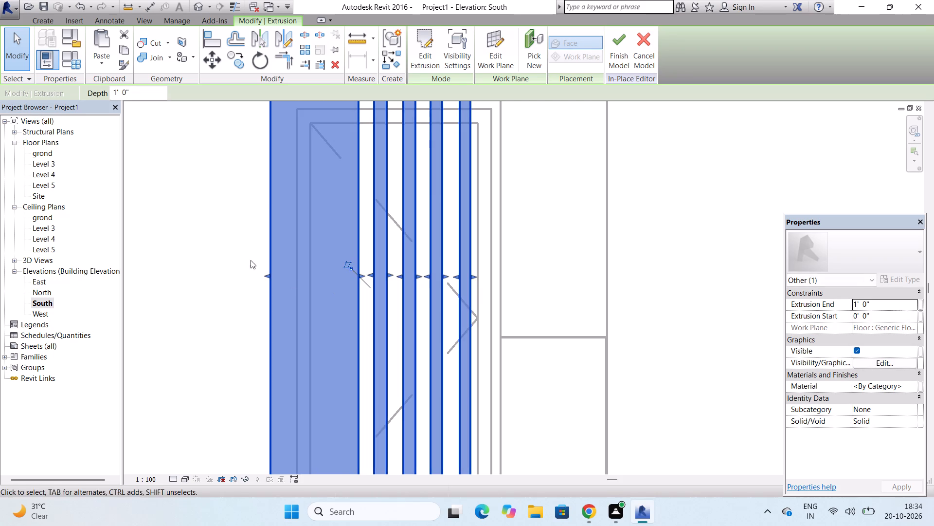
drag(266, 275, 343, 271)
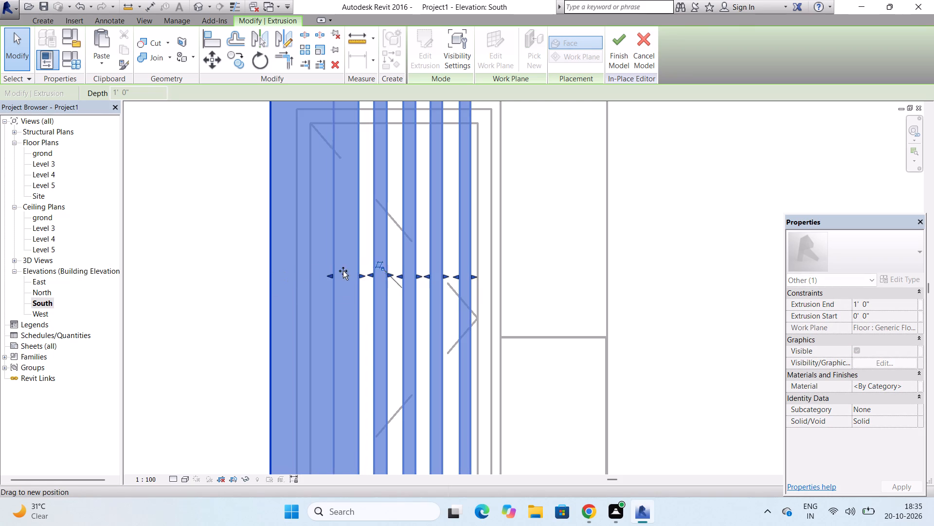
drag(343, 271, 347, 271)
Finish the in-place wall model containing the five posts.
scroll(350, 277, down, 4)
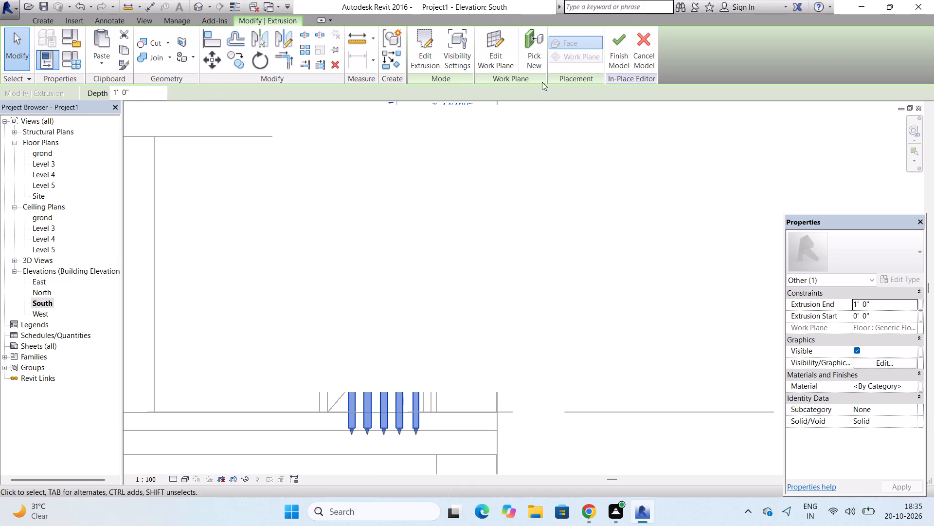
click(619, 46)
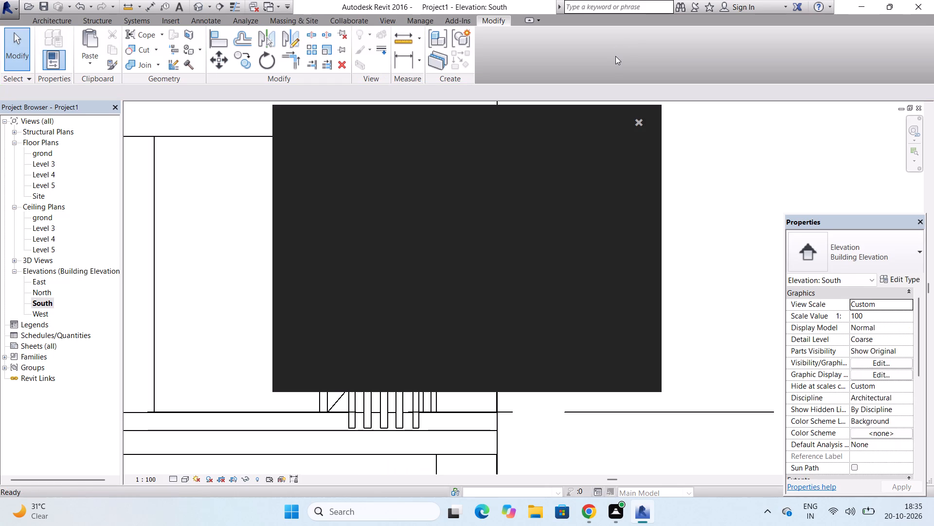
click(632, 124)
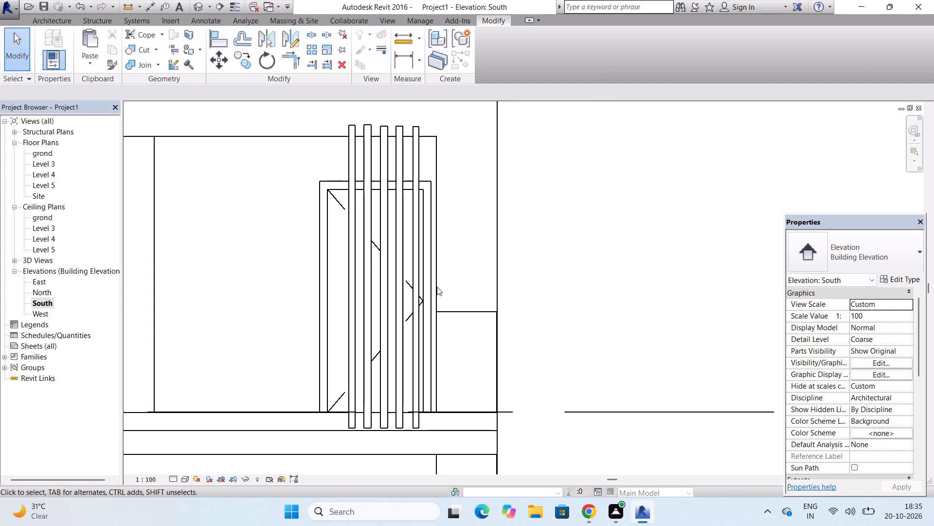
In the finished post component, slim the two rightmost posts further and move the second one closer to the rightmost.
scroll(398, 295, up, 4)
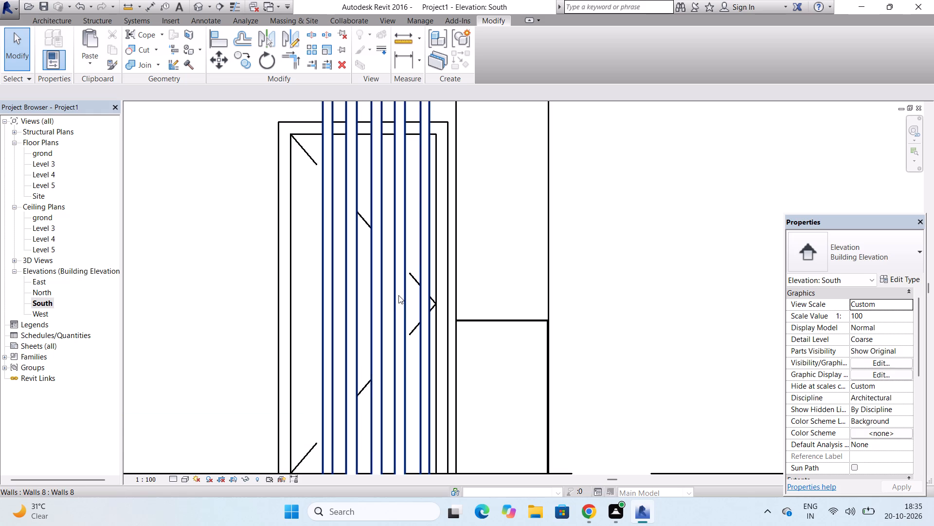
scroll(398, 295, up, 2)
click(410, 294)
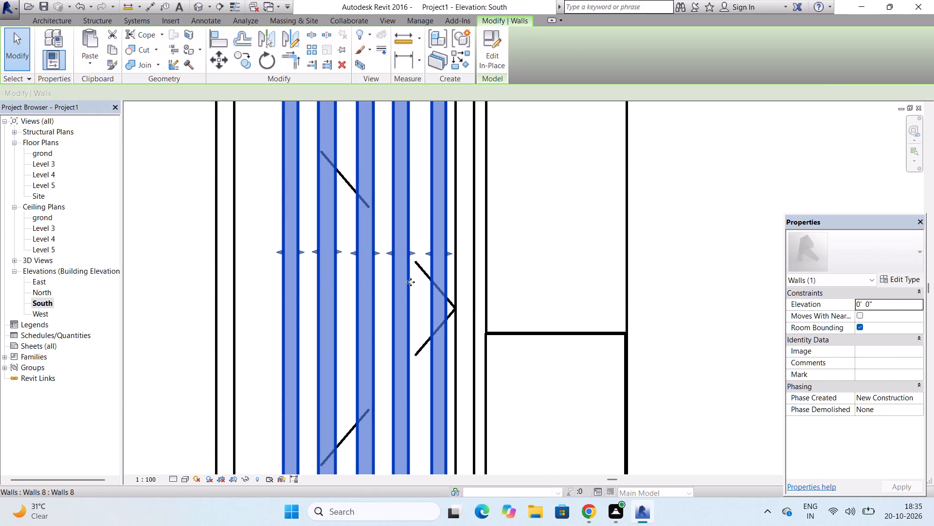
scroll(414, 250, up, 4)
drag(410, 254, 422, 257)
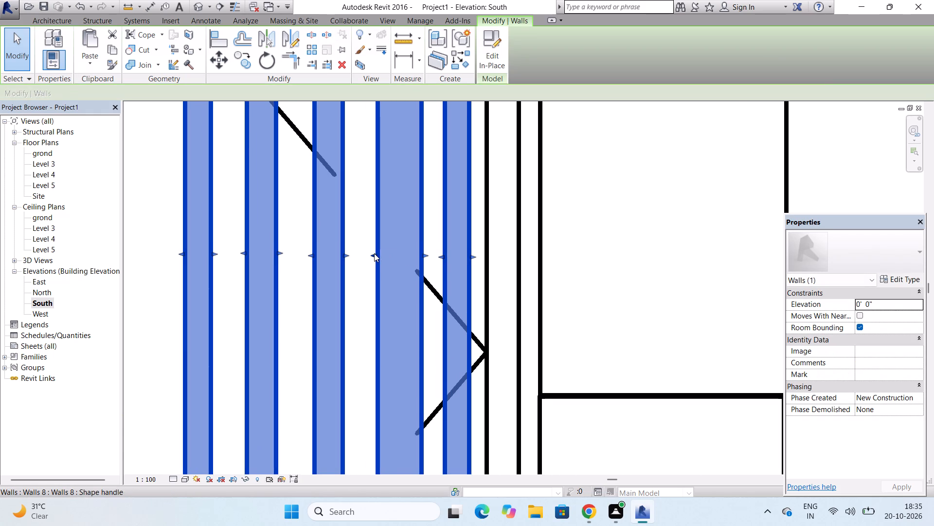
drag(374, 253, 409, 256)
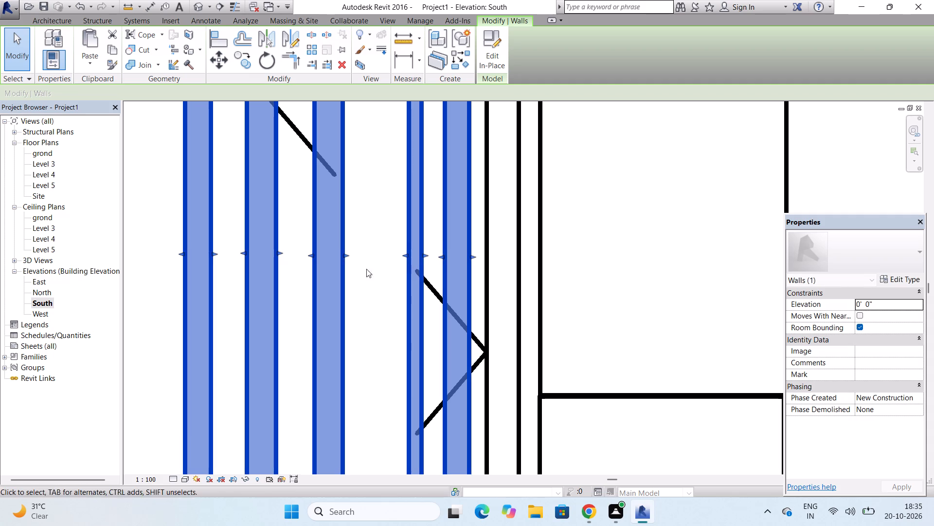
drag(345, 254, 393, 253)
scroll(446, 247, up, 3)
drag(442, 259, 466, 263)
drag(413, 260, 440, 259)
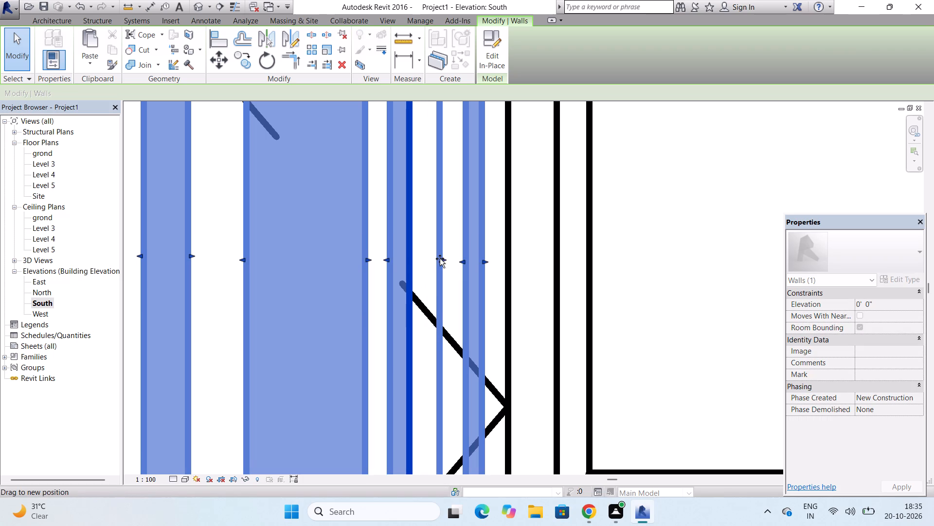
drag(440, 259, 448, 257)
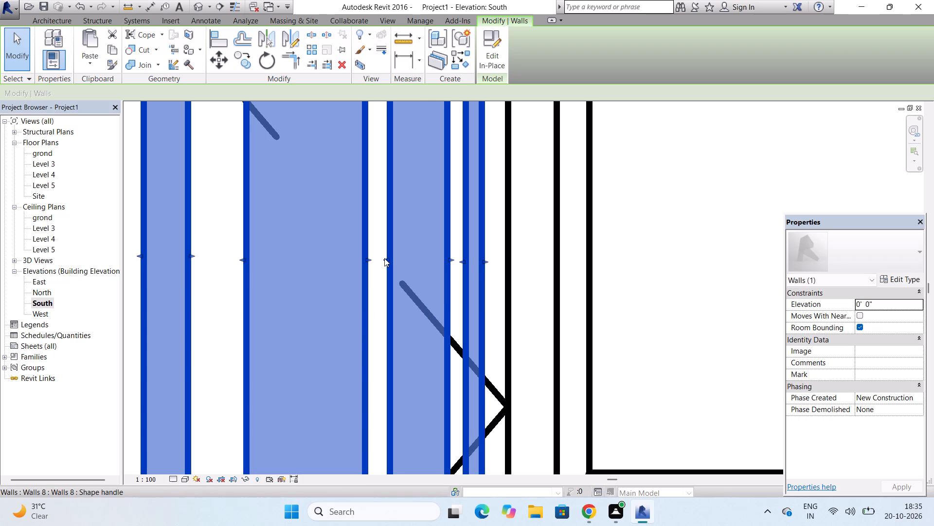
drag(384, 258, 431, 259)
Shift the middle post and its left neighbour rightward, leaving only small gaps, and slim both.
drag(368, 259, 394, 260)
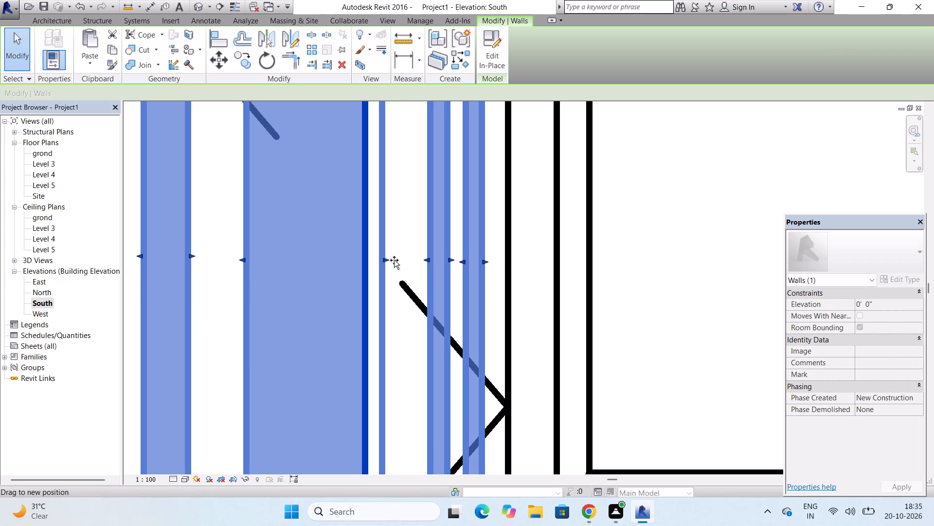
drag(394, 260, 408, 260)
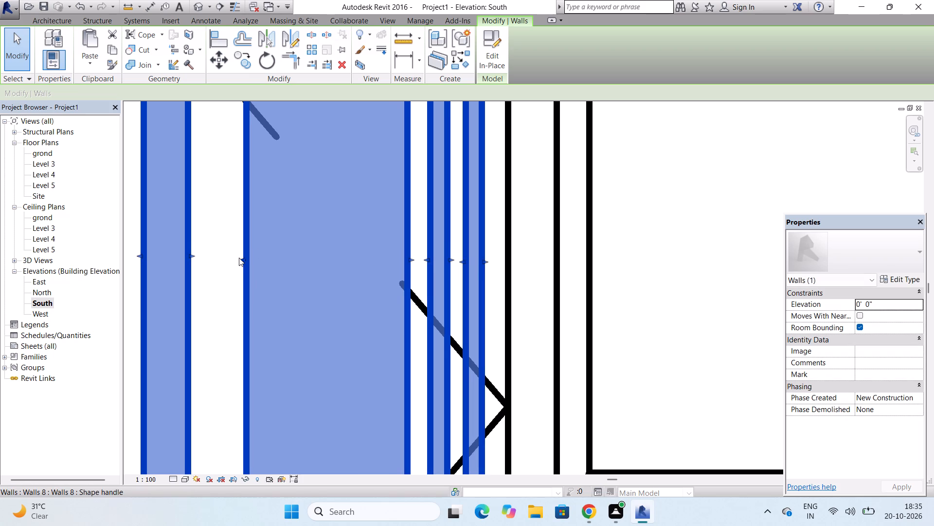
drag(240, 259, 388, 253)
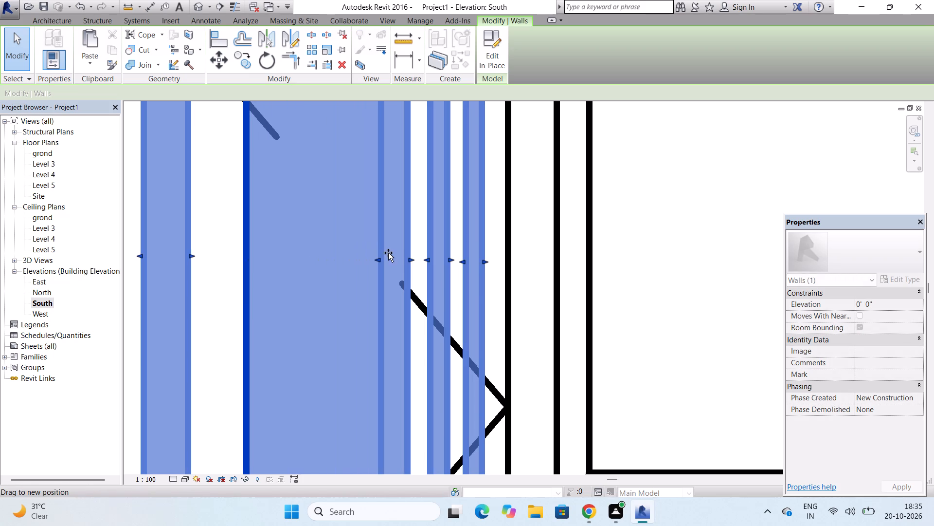
drag(388, 253, 386, 257)
scroll(386, 257, down, 4)
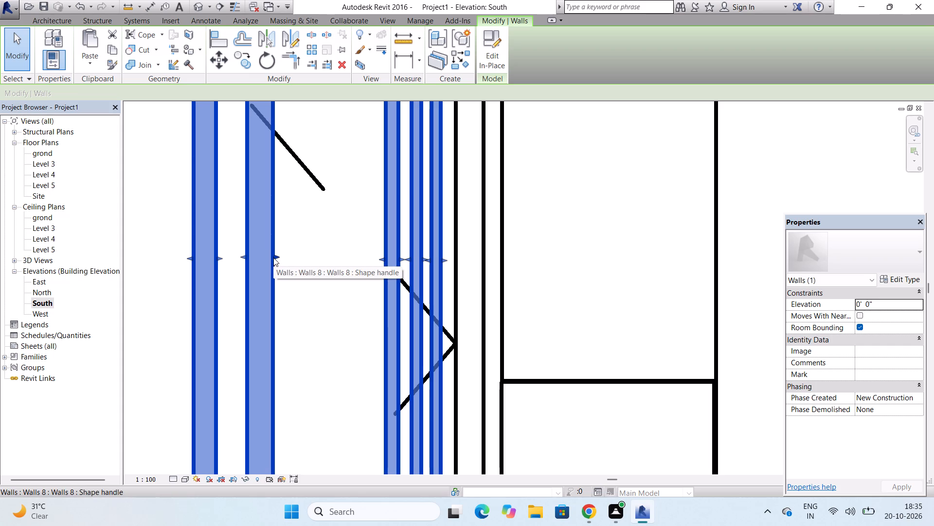
drag(275, 254, 367, 261)
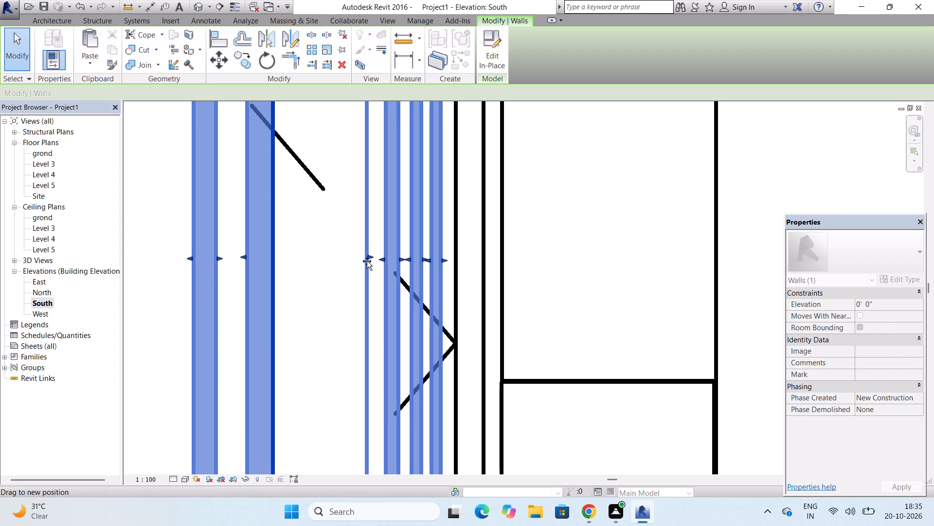
drag(367, 261, 370, 262)
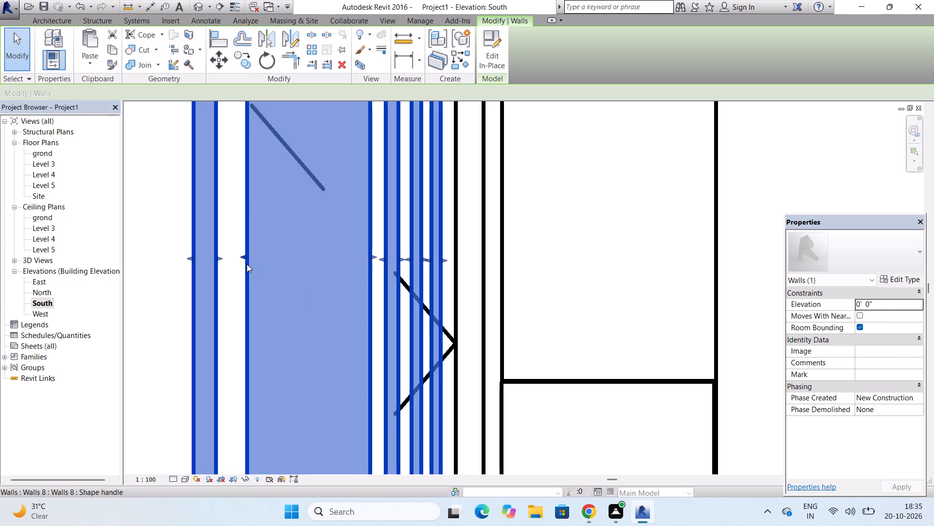
drag(242, 255, 364, 264)
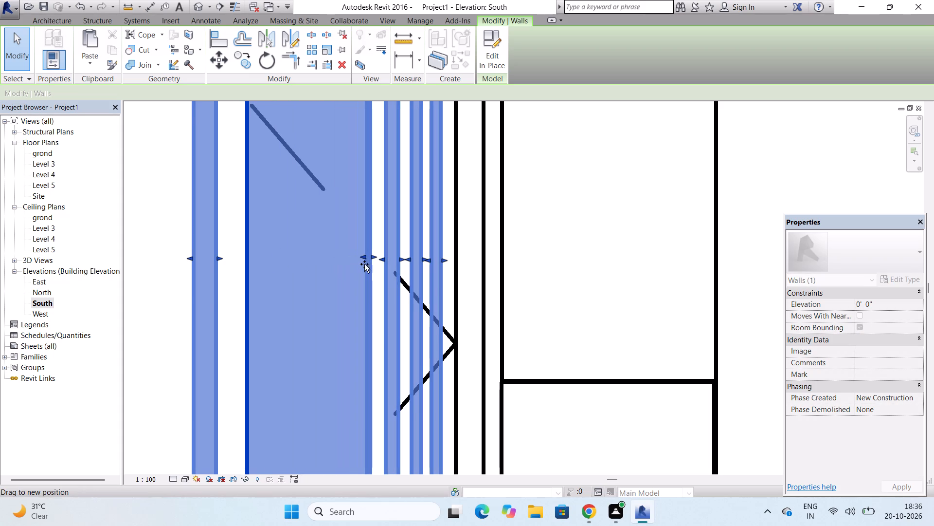
drag(364, 264, 352, 264)
Shift the leftmost post rightward, keeping its width, with a small gap to its neighbour, and deselect the component.
scroll(352, 264, down, 4)
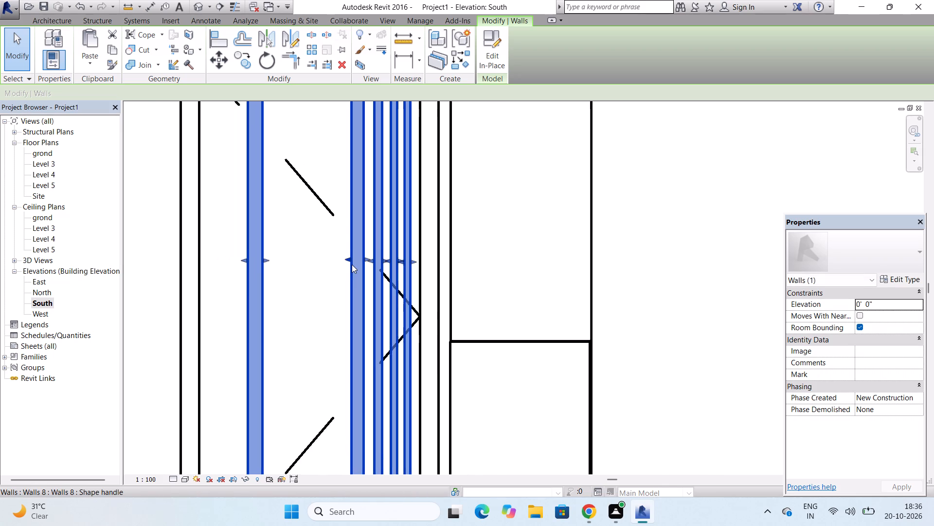
scroll(285, 263, down, 1)
drag(275, 260, 322, 261)
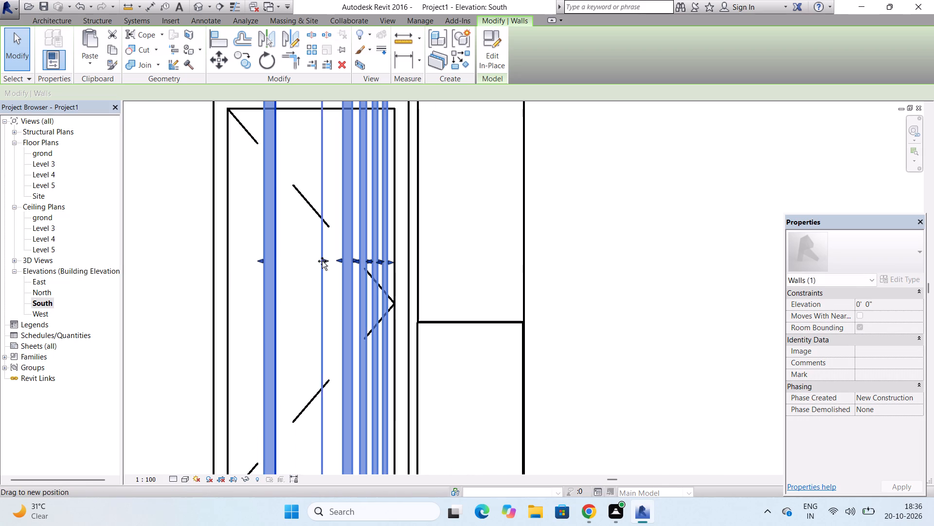
drag(322, 261, 333, 262)
drag(262, 259, 324, 262)
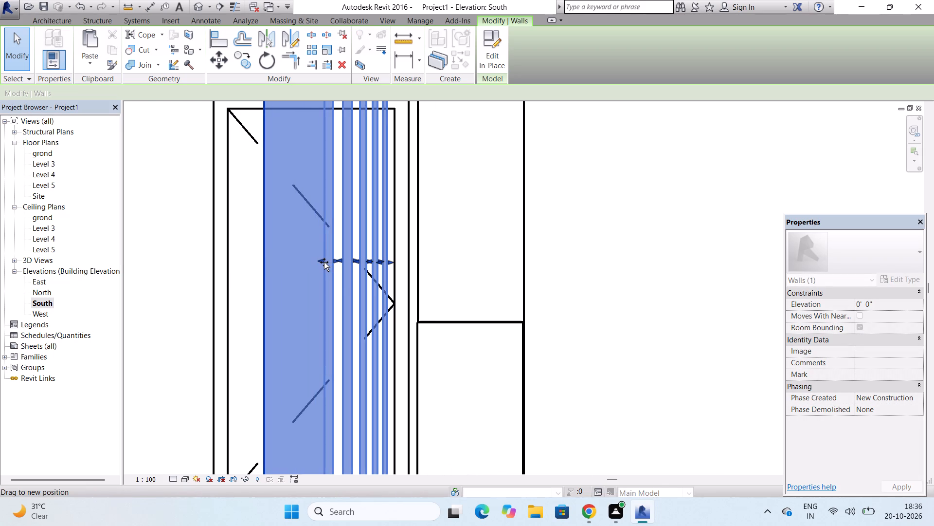
drag(324, 262, 322, 262)
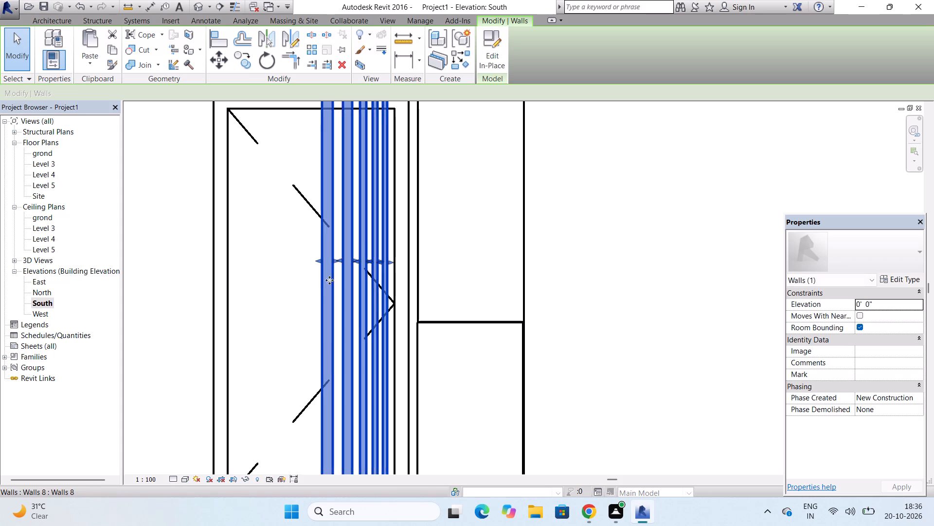
scroll(329, 280, down, 6)
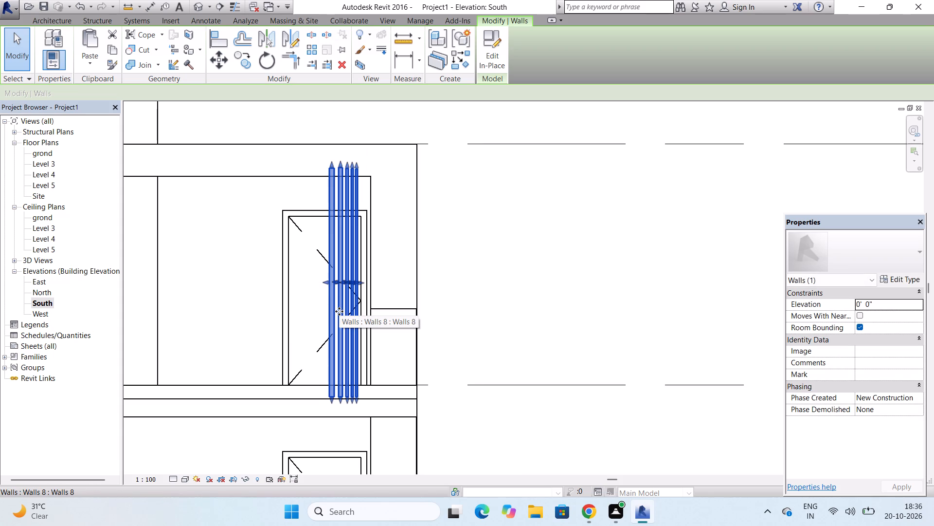
click(477, 278)
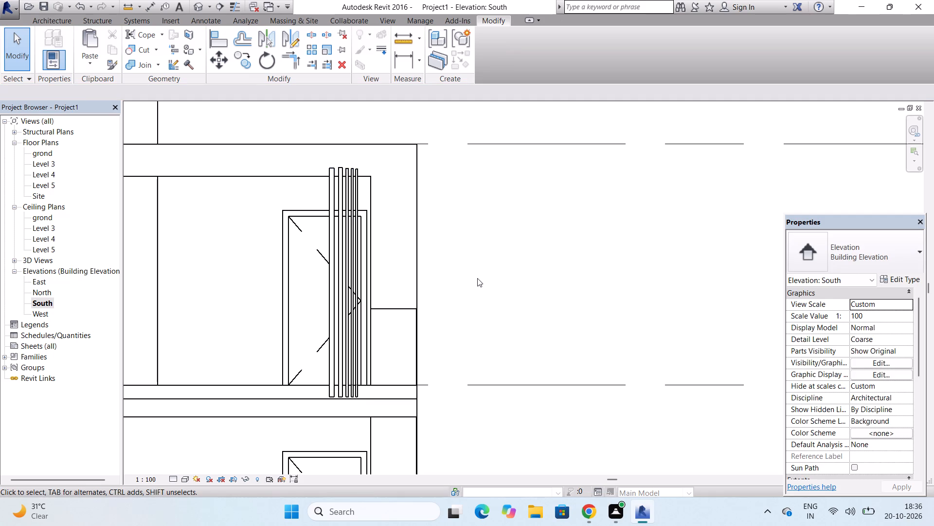
Raise the tops of the three rightmost posts roughly level with the two left posts, above the upper frame's underside.
scroll(477, 278, down, 3)
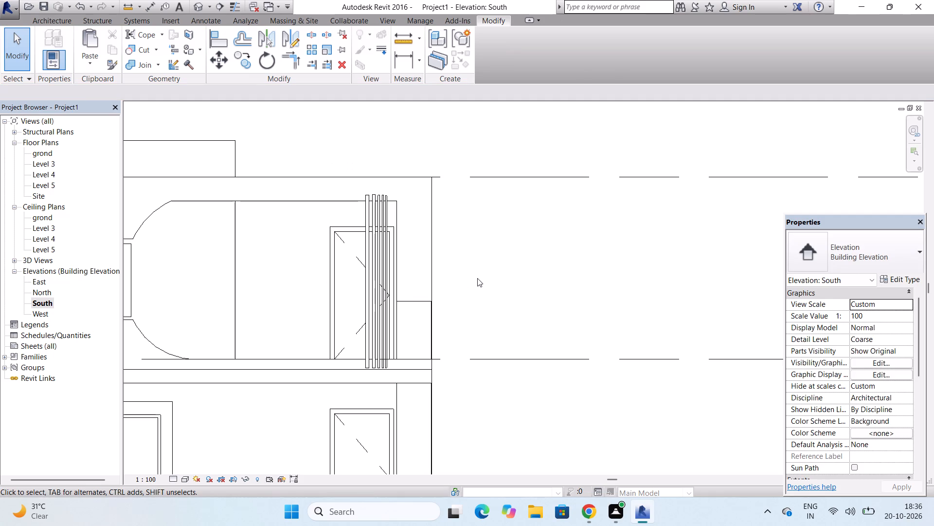
scroll(420, 206, up, 10)
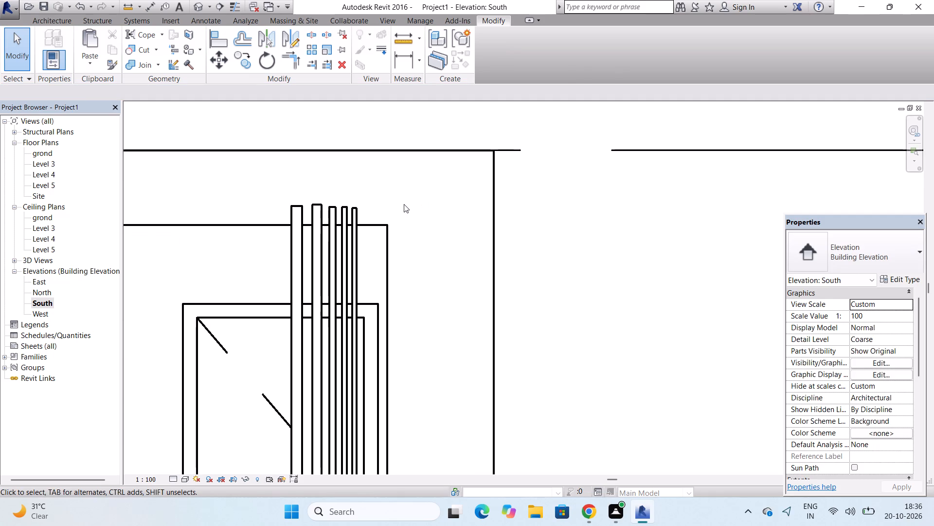
scroll(331, 199, up, 4)
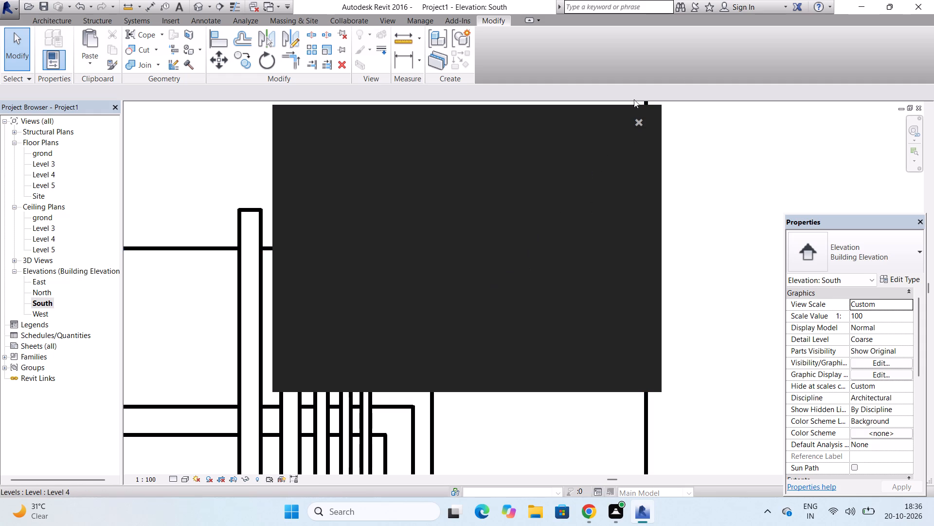
click(641, 117)
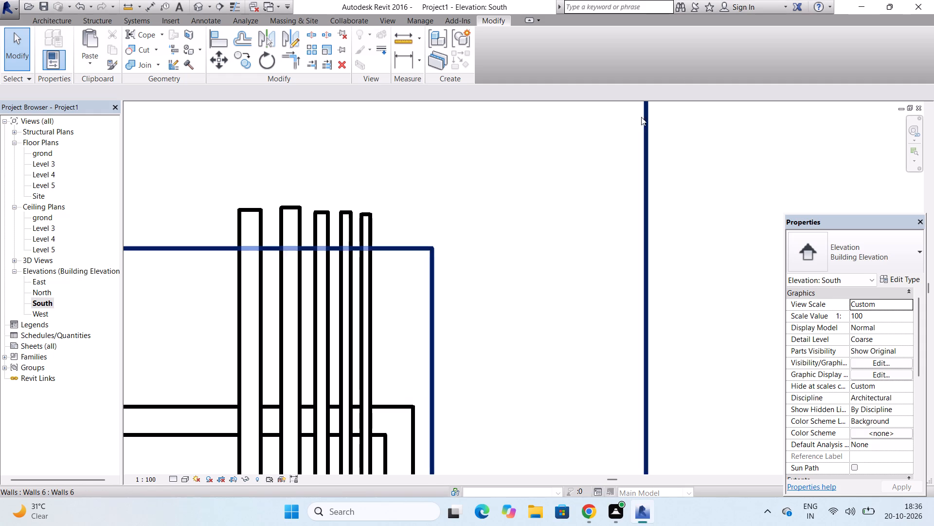
scroll(301, 198, up, 5)
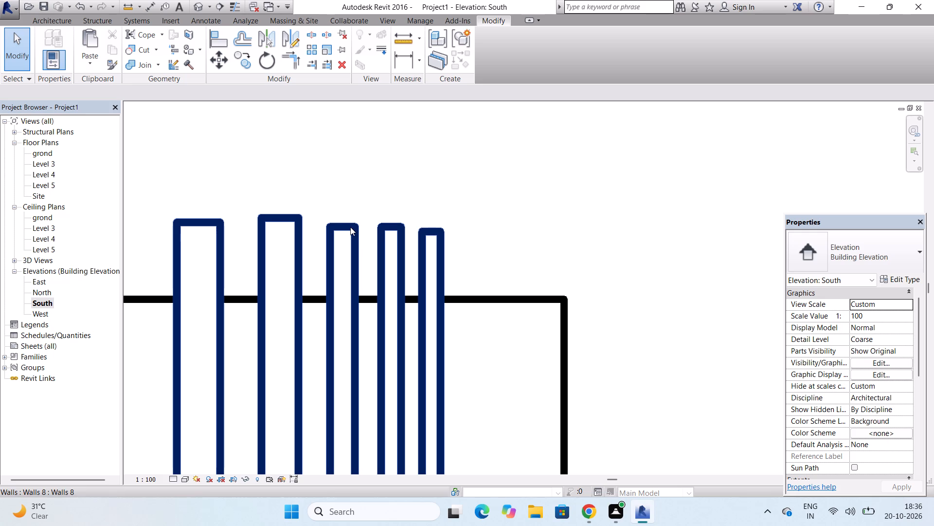
click(350, 227)
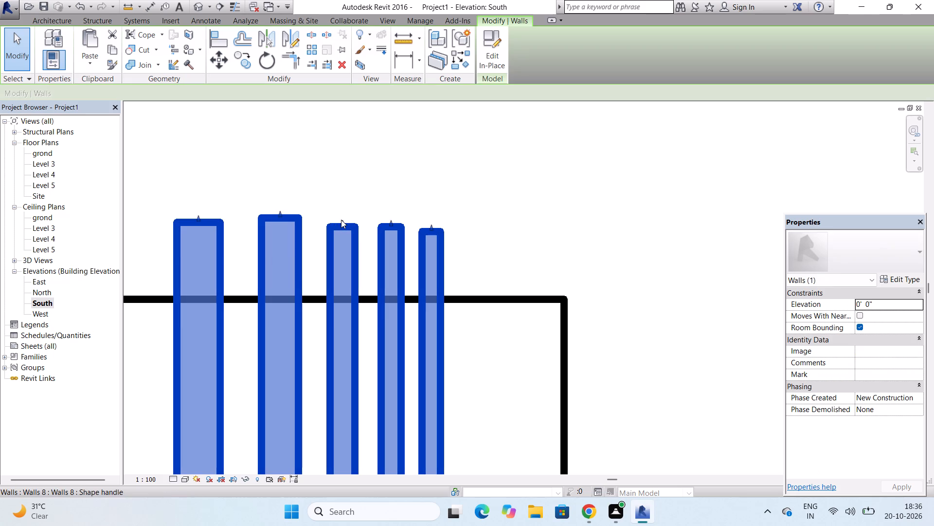
click(341, 220)
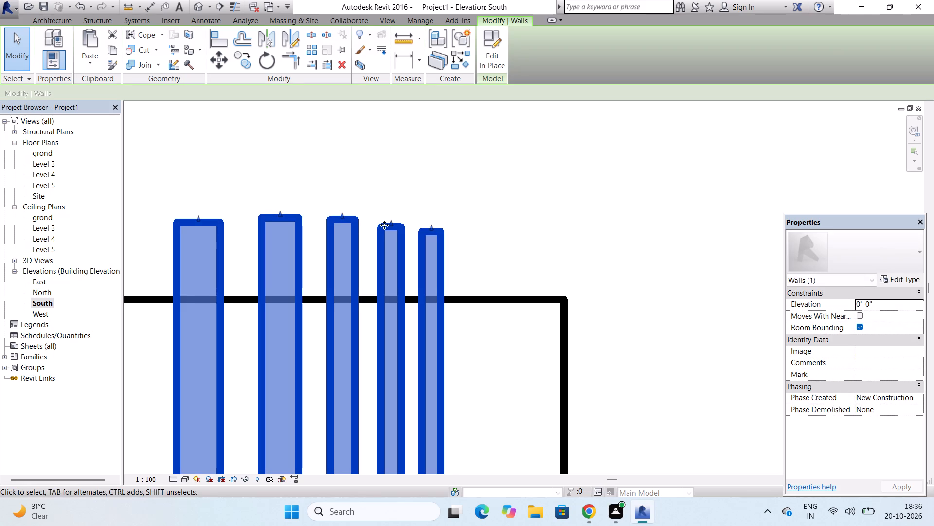
click(390, 223)
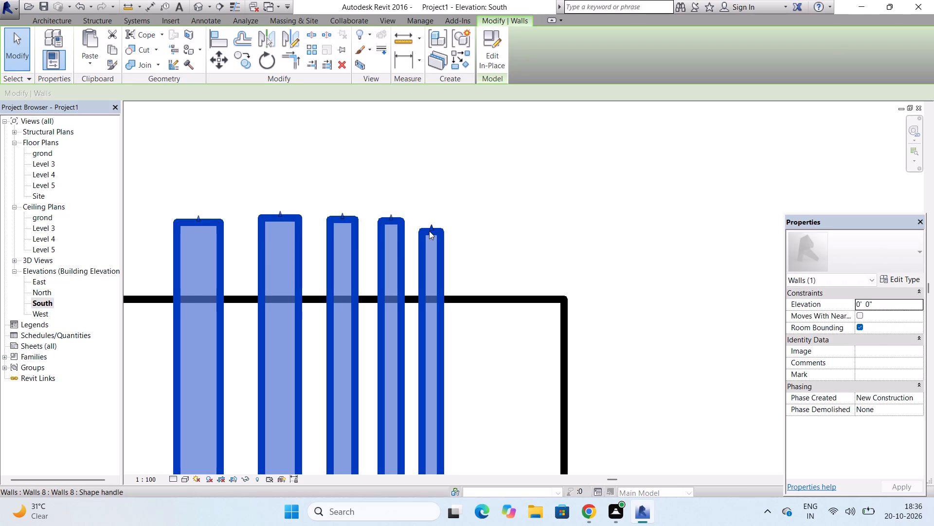
drag(431, 228, 431, 221)
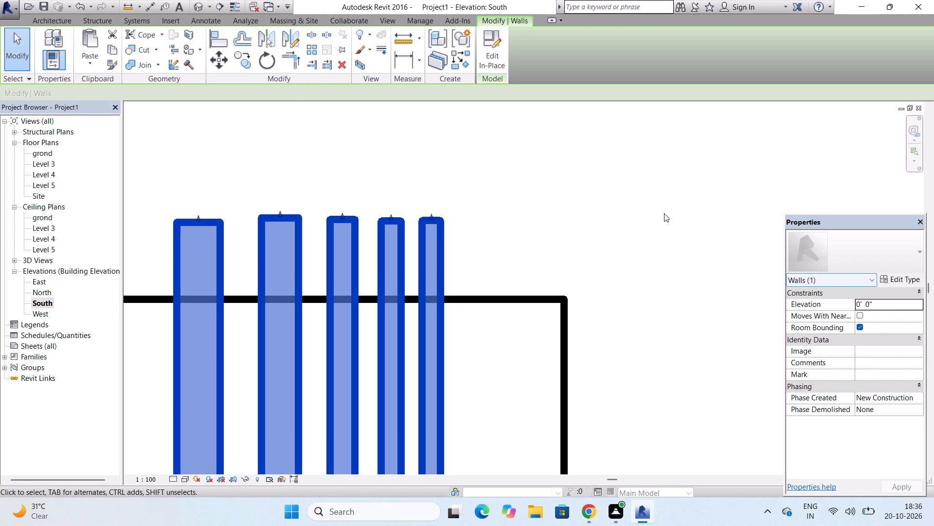
click(664, 213)
scroll(505, 207, down, 16)
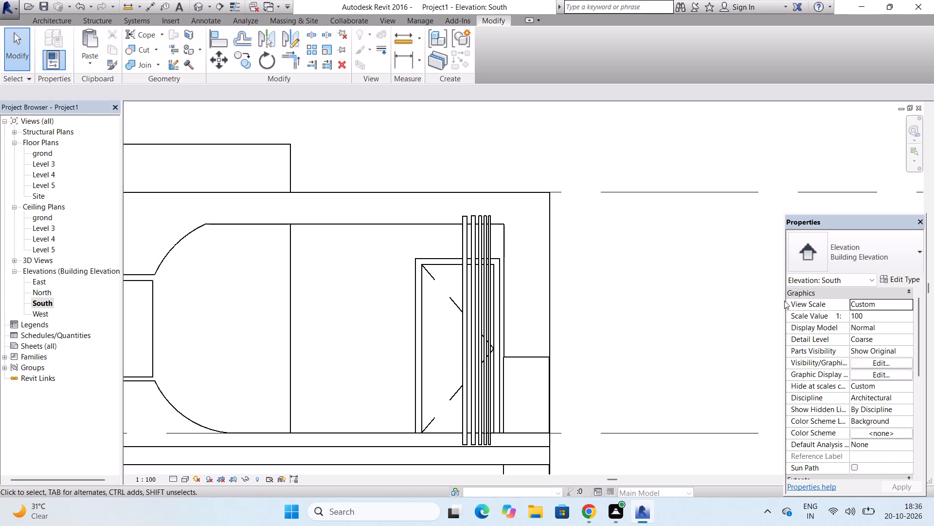
In the 3D view, pull the post component's back face forward in two stages to make the posts much shallower, and deselect it.
click(197, 3)
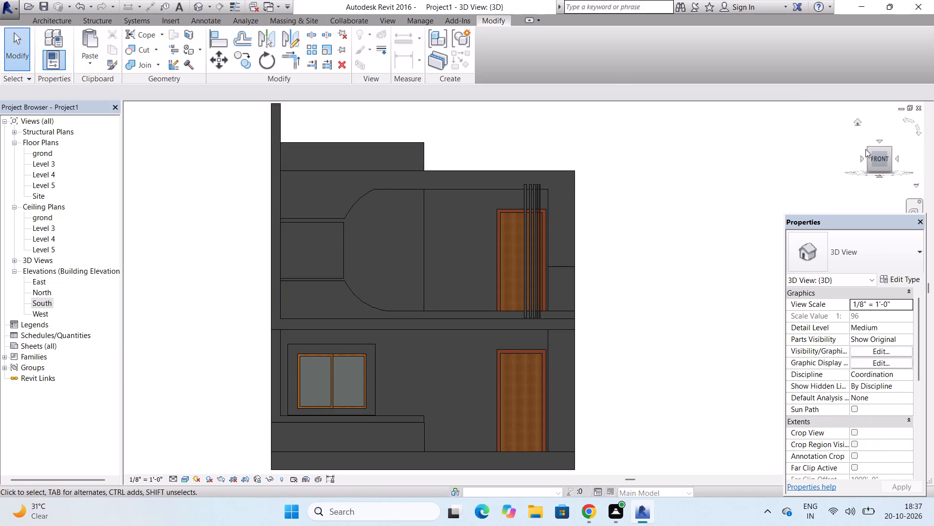
drag(868, 149, 843, 149)
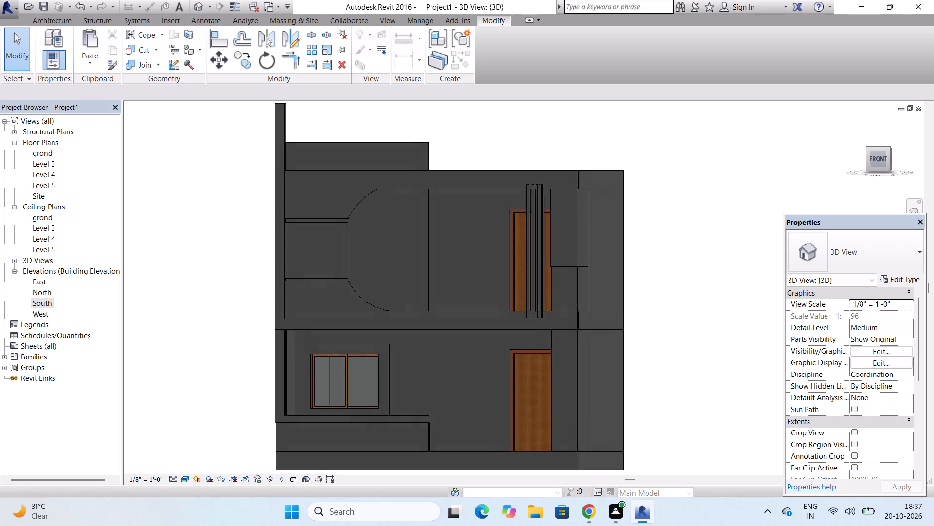
drag(843, 149, 710, 175)
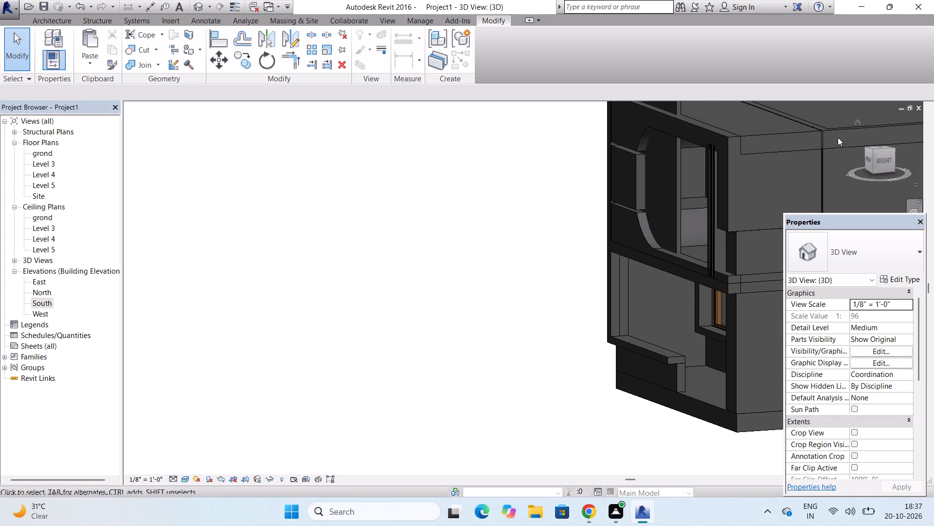
scroll(871, 154, up, 4)
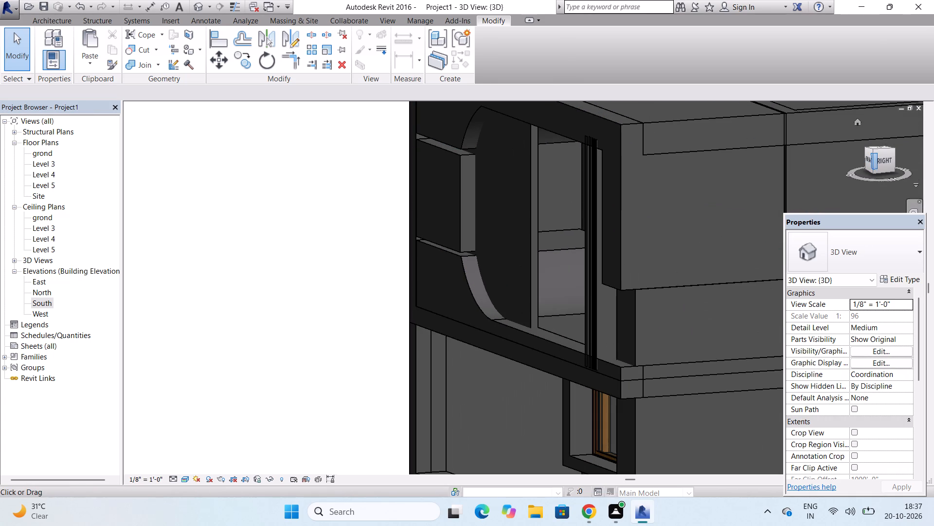
drag(874, 150, 856, 183)
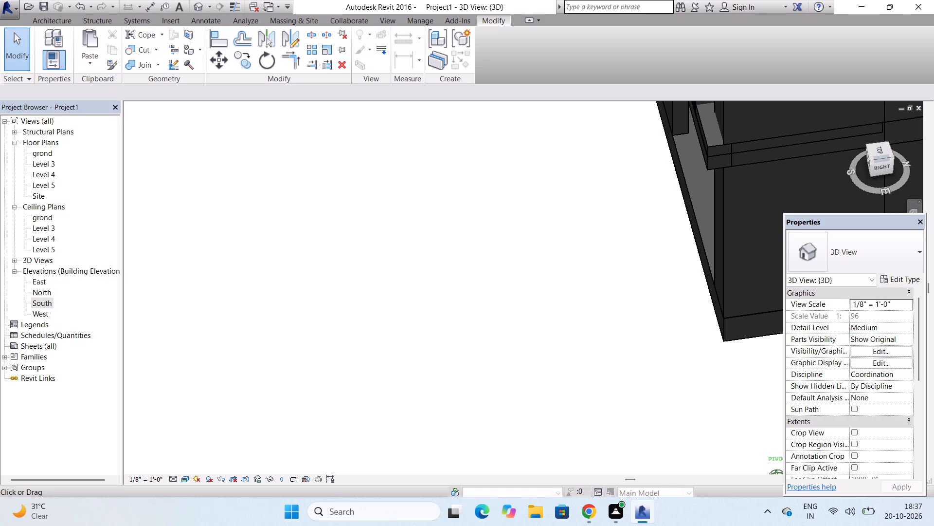
drag(856, 183, 883, 183)
scroll(597, 263, down, 4)
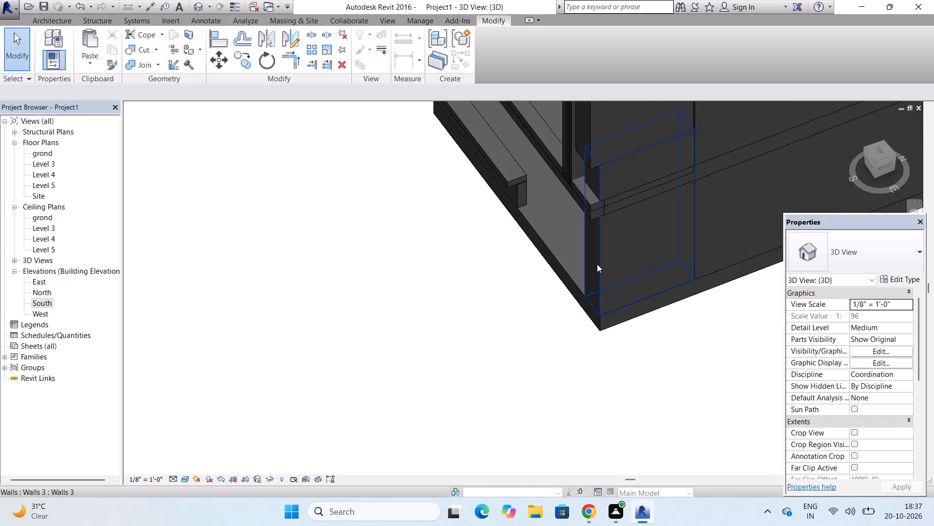
scroll(597, 264, down, 3)
scroll(587, 209, up, 9)
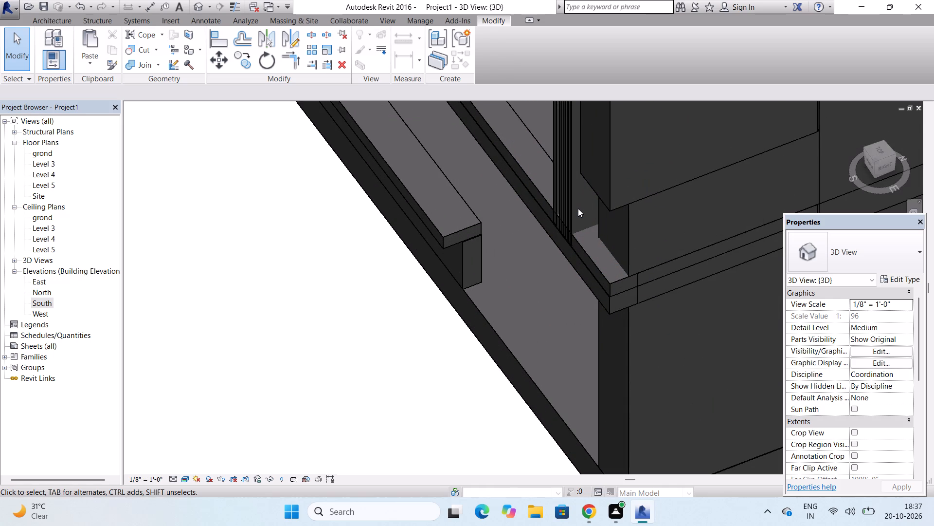
click(574, 208)
scroll(573, 218, down, 6)
scroll(578, 169, up, 12)
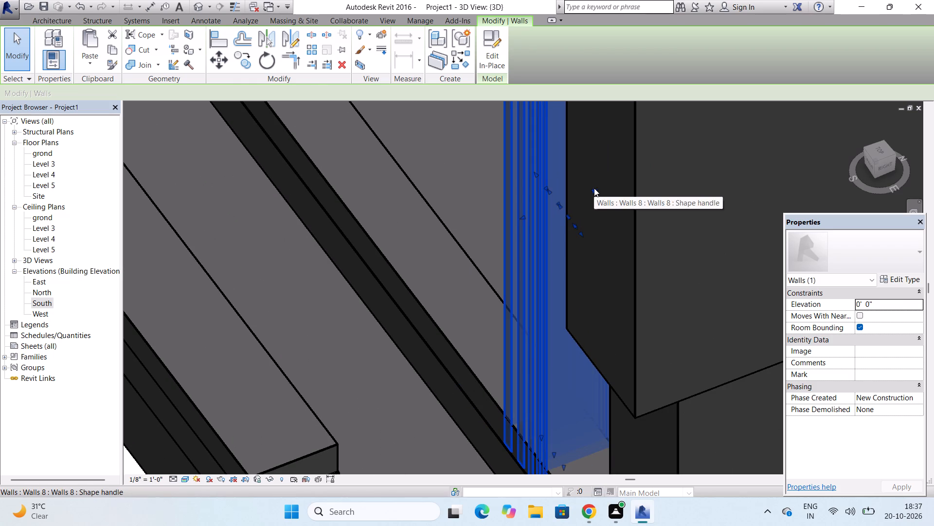
drag(594, 190, 587, 191)
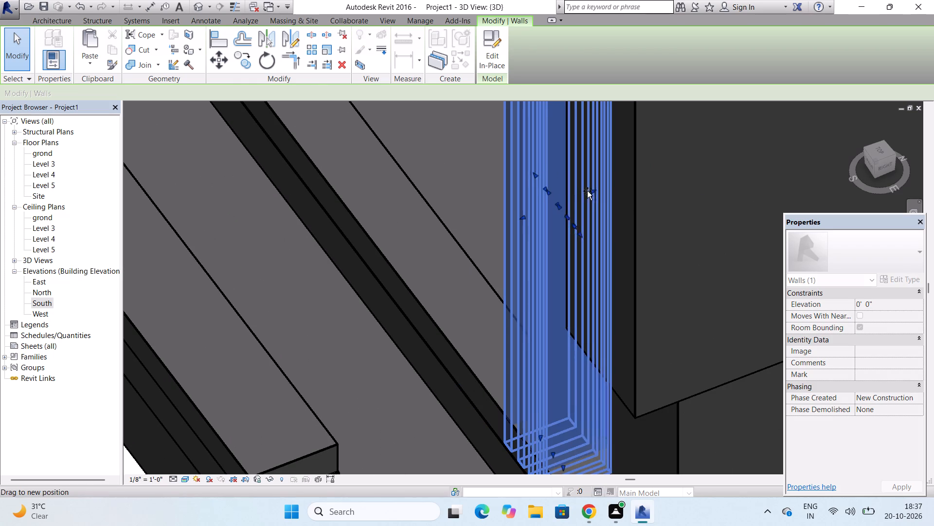
drag(587, 191, 551, 201)
scroll(551, 201, up, 1)
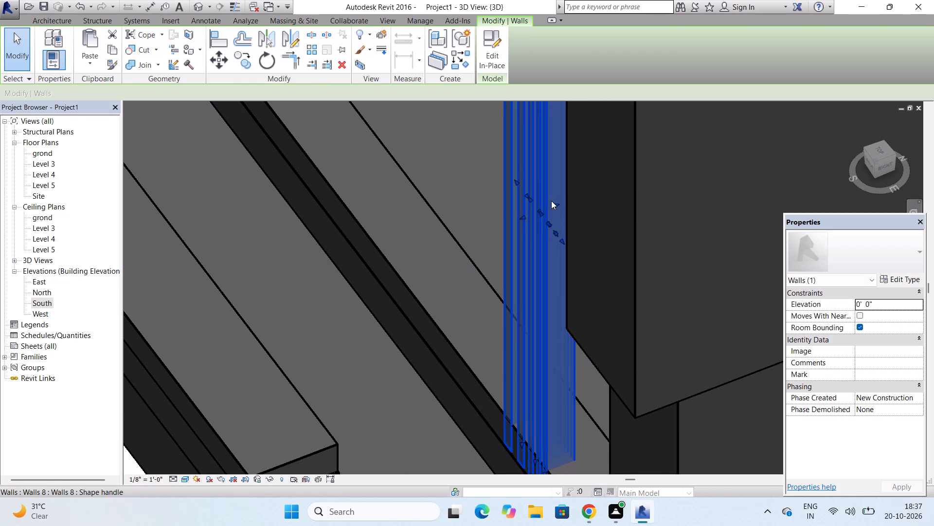
drag(557, 204, 555, 205)
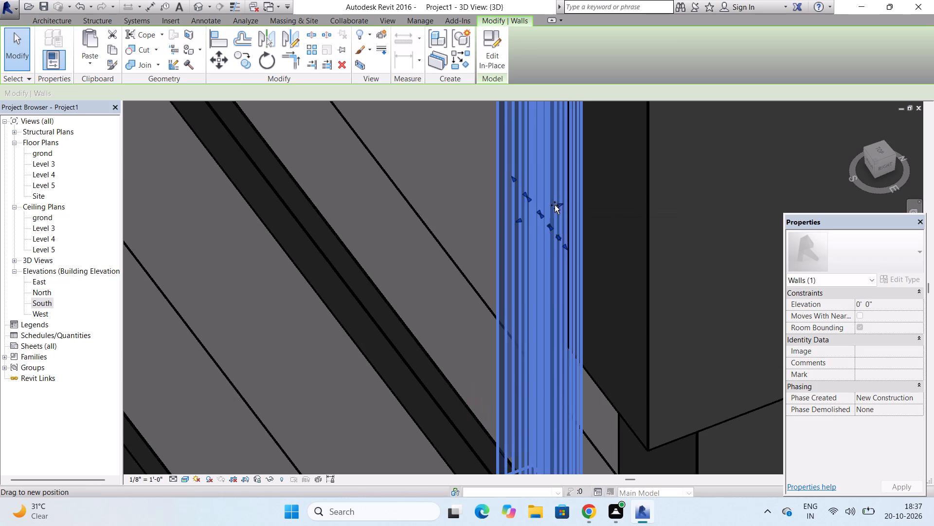
drag(555, 205, 532, 208)
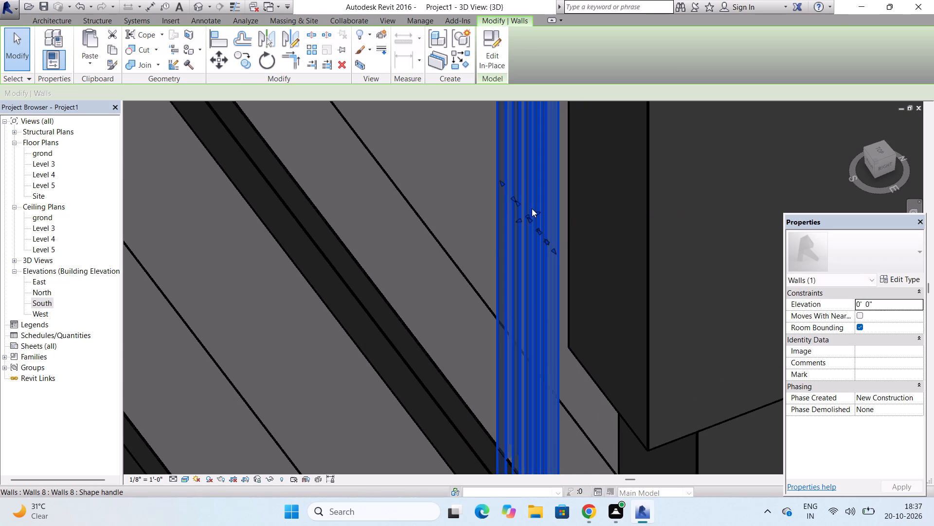
scroll(568, 178, down, 3)
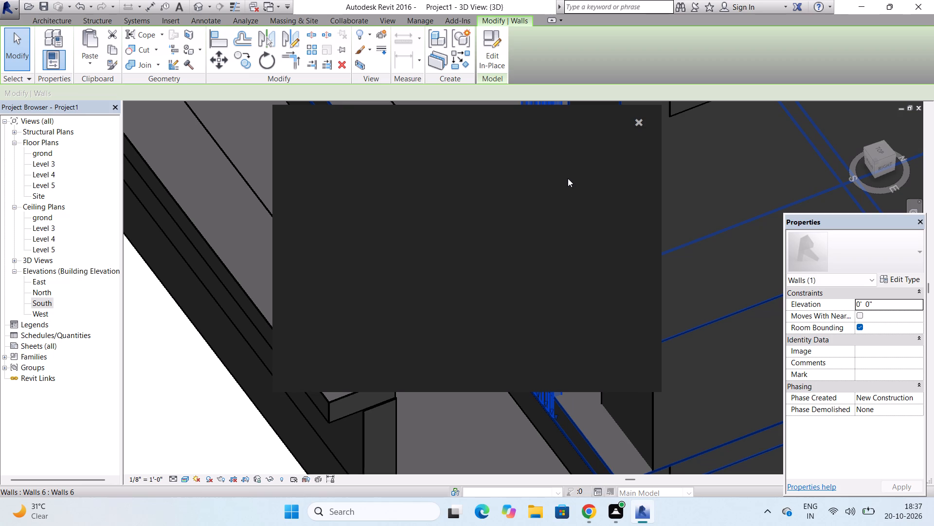
click(640, 121)
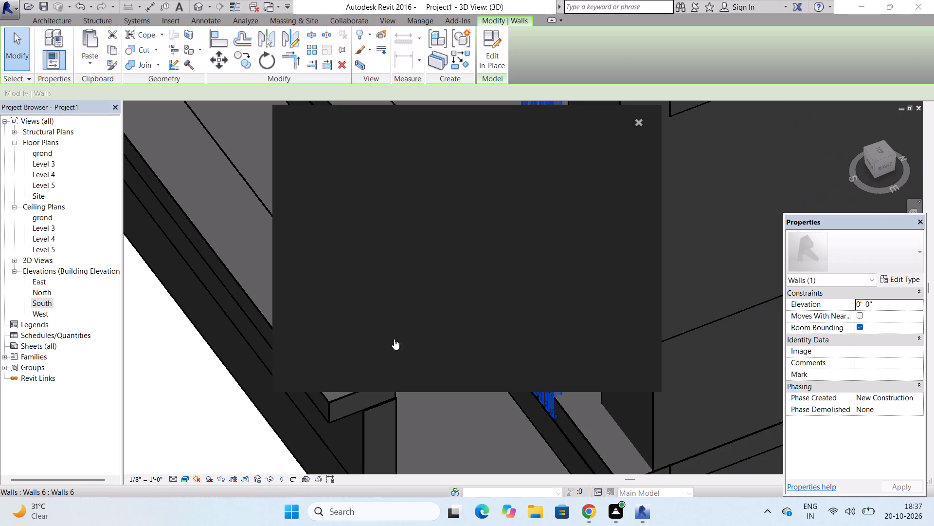
click(153, 420)
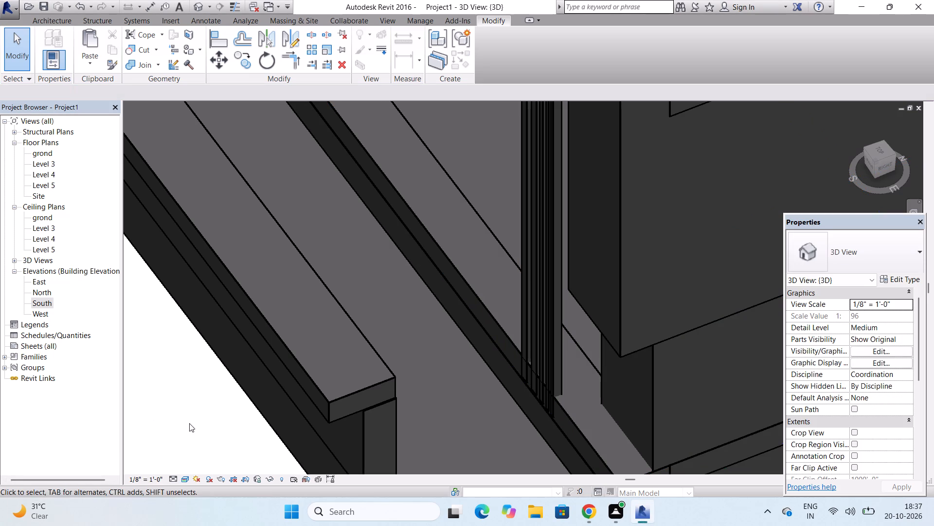
Push the post component's front face back slightly so the posts sit behind the upper frame's front face.
scroll(293, 368, down, 4)
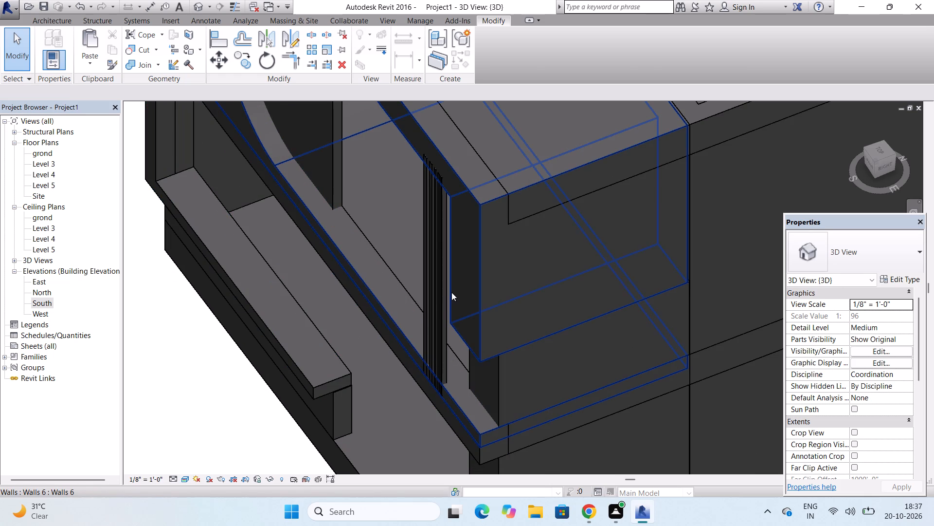
click(446, 288)
scroll(446, 288, up, 4)
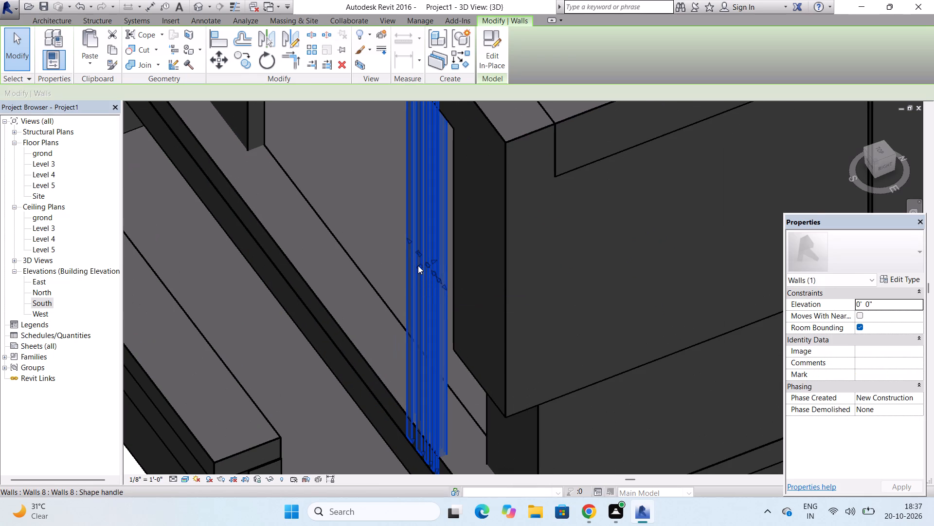
drag(418, 265, 426, 263)
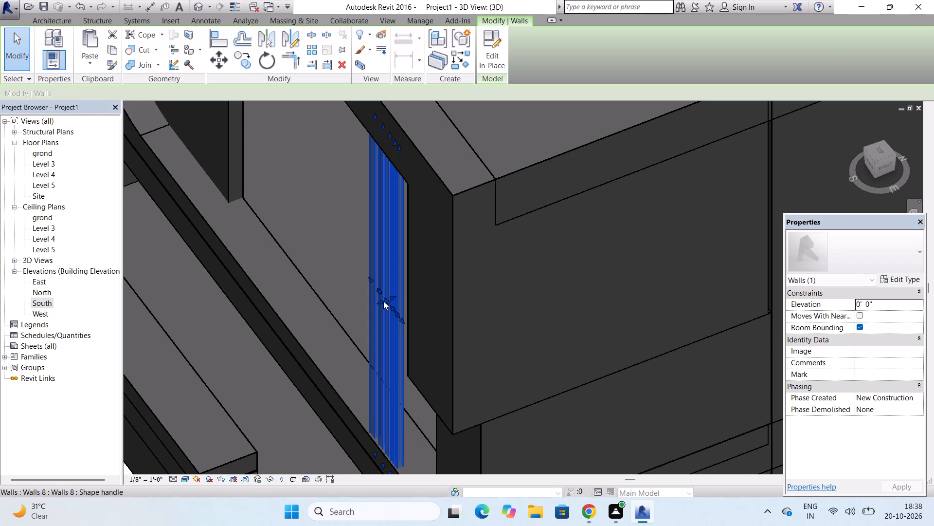
scroll(377, 306, down, 5)
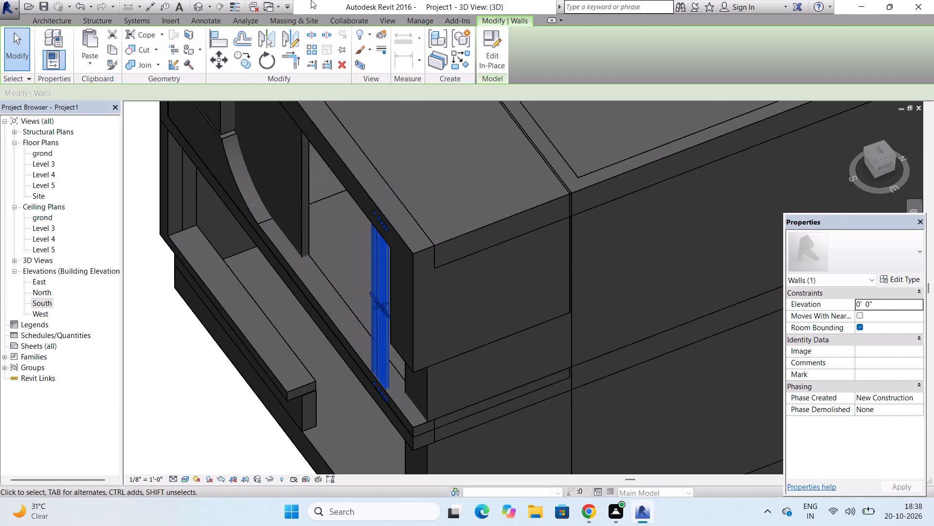
scroll(390, 348, up, 9)
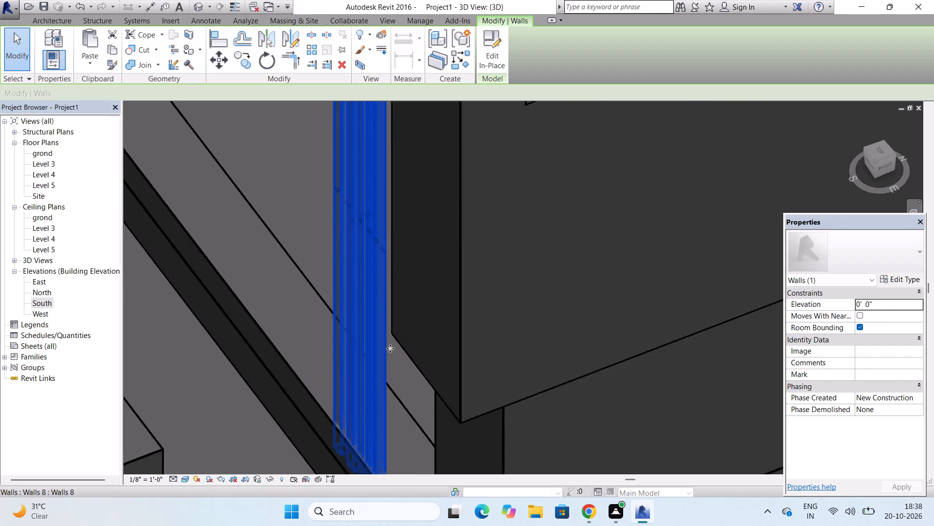
scroll(390, 348, up, 4)
scroll(390, 348, down, 12)
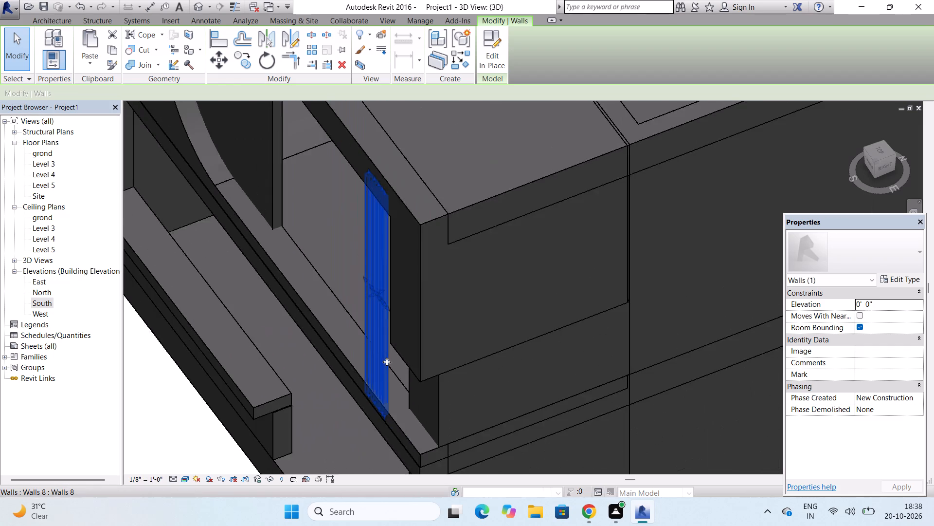
scroll(387, 362, down, 3)
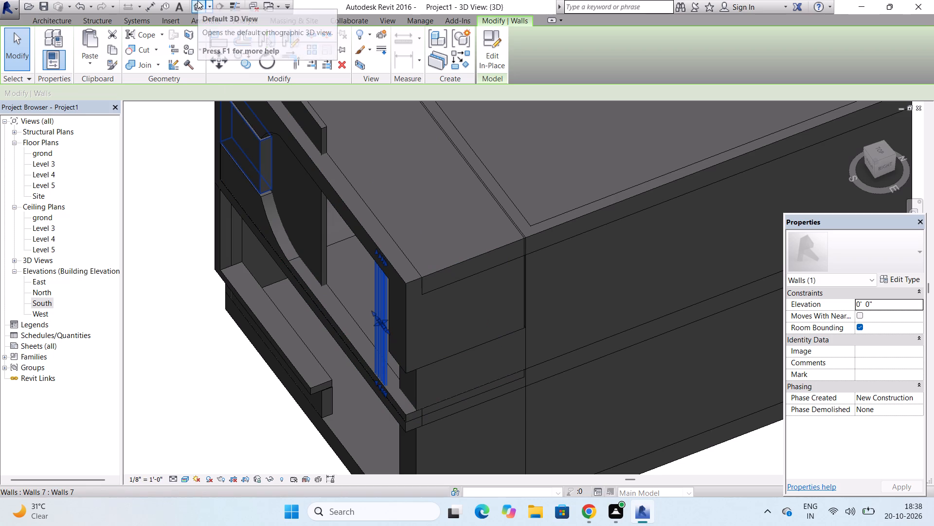
In the front-facing 3D view, shift the whole post component right, leaving a small gap to the balcony opening's right edge, and deselect it.
click(198, 3)
scroll(320, 279, down, 3)
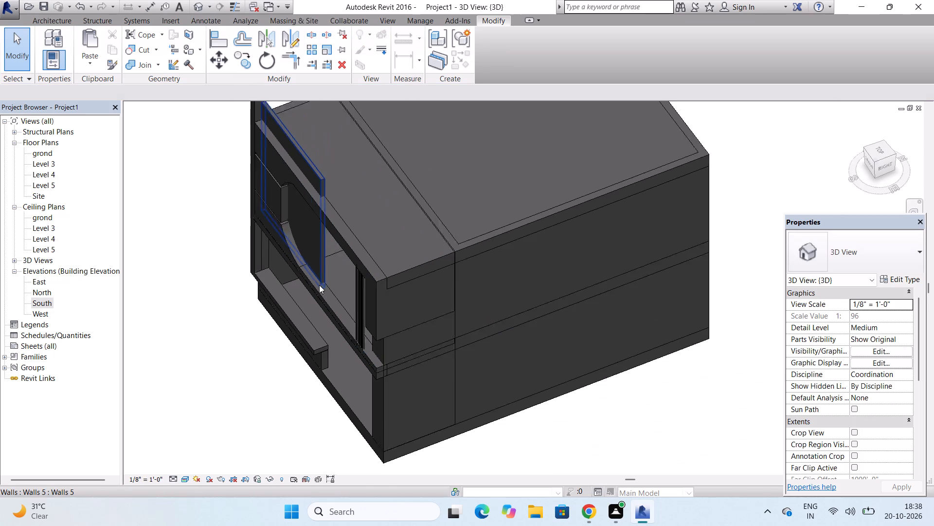
scroll(319, 285, down, 1)
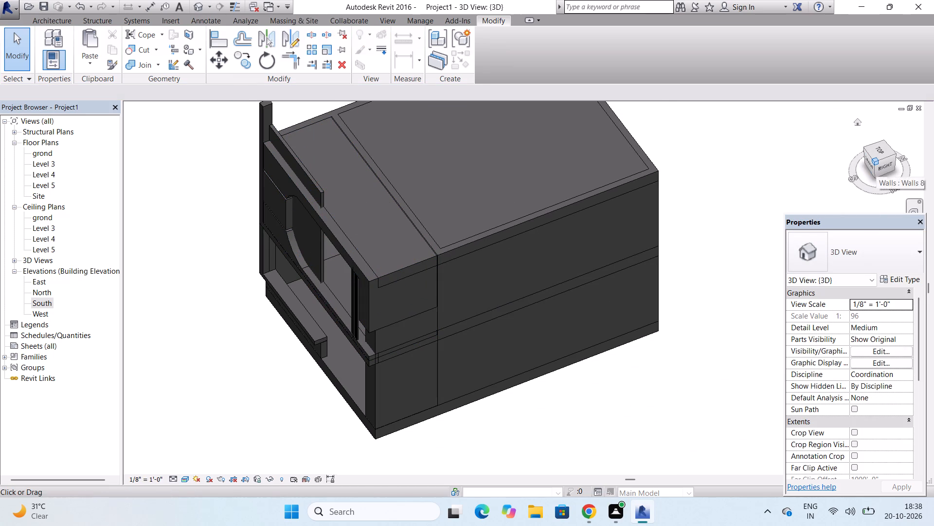
drag(876, 161, 133, 140)
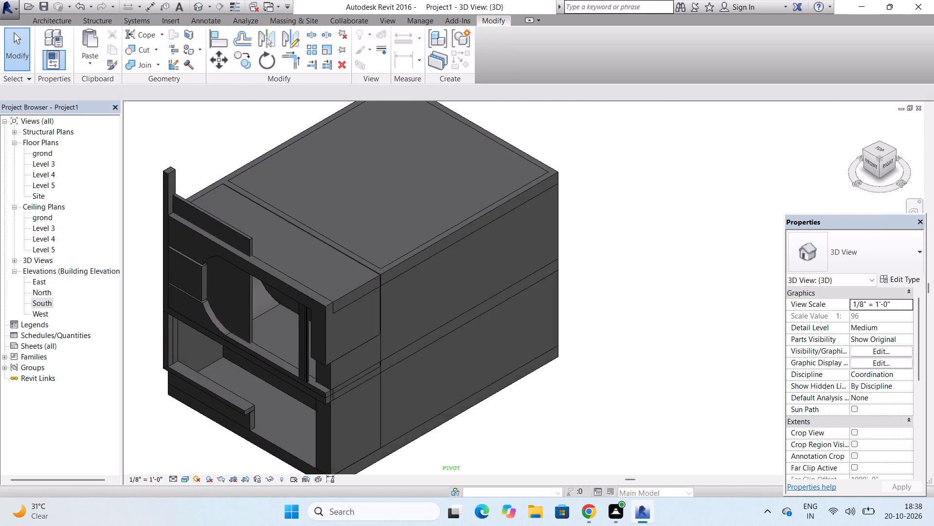
drag(133, 140, 222, 135)
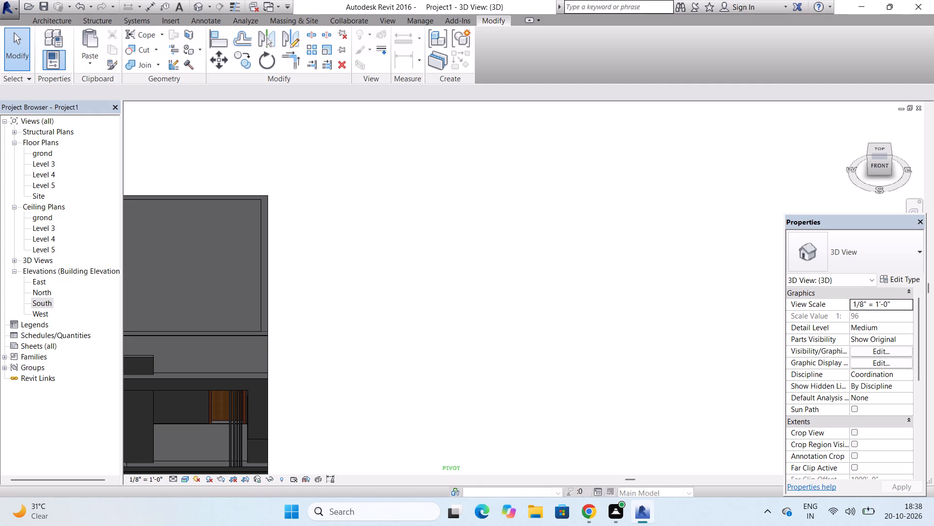
drag(222, 135, 222, 115)
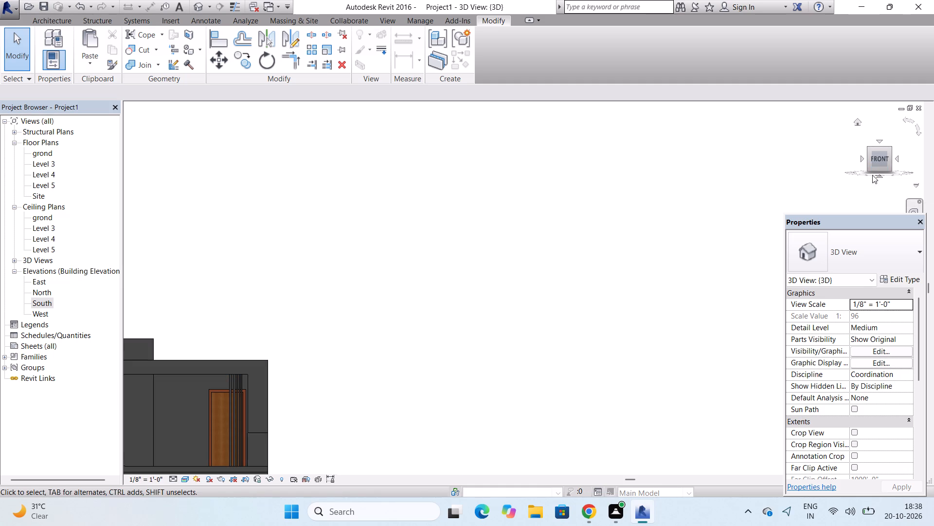
scroll(244, 421, up, 6)
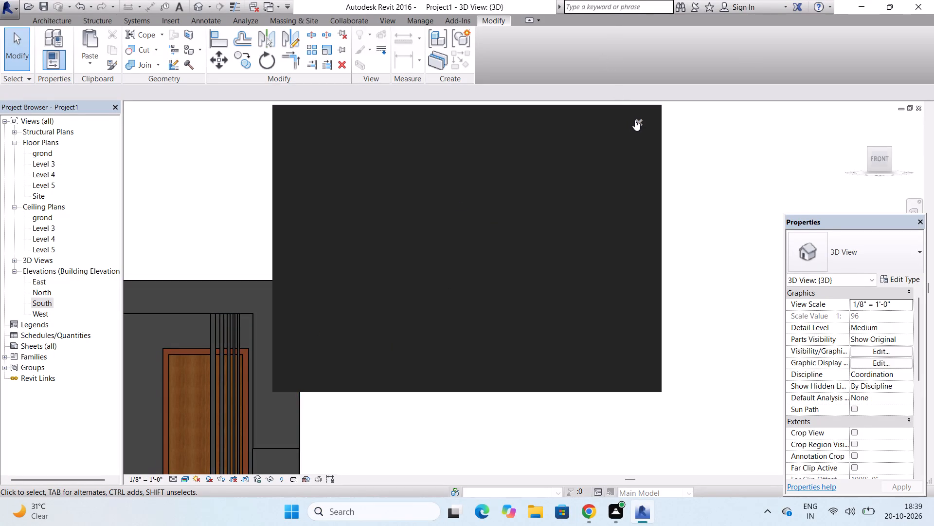
click(635, 120)
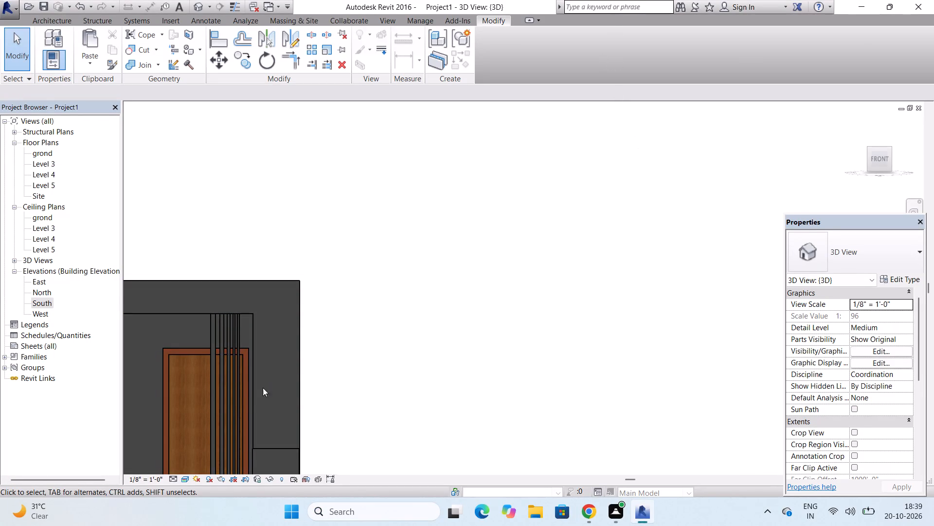
scroll(236, 380, up, 4)
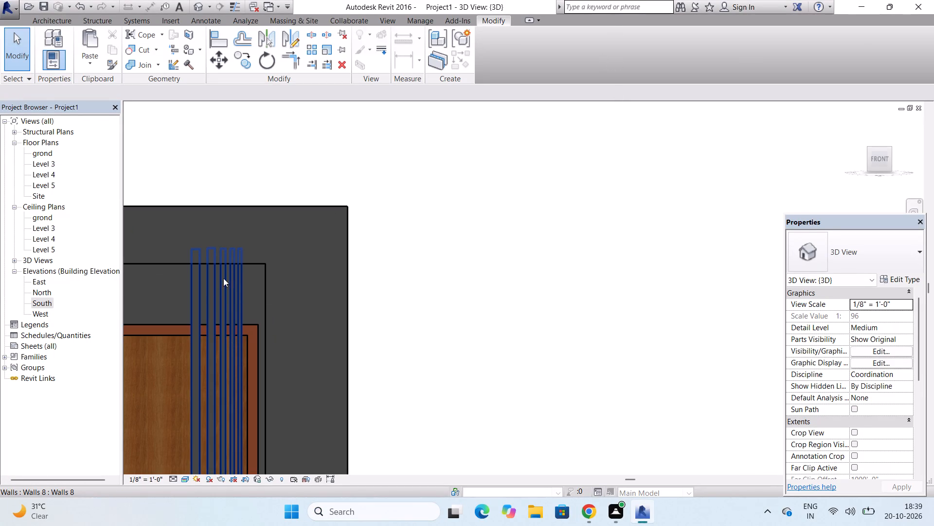
click(191, 290)
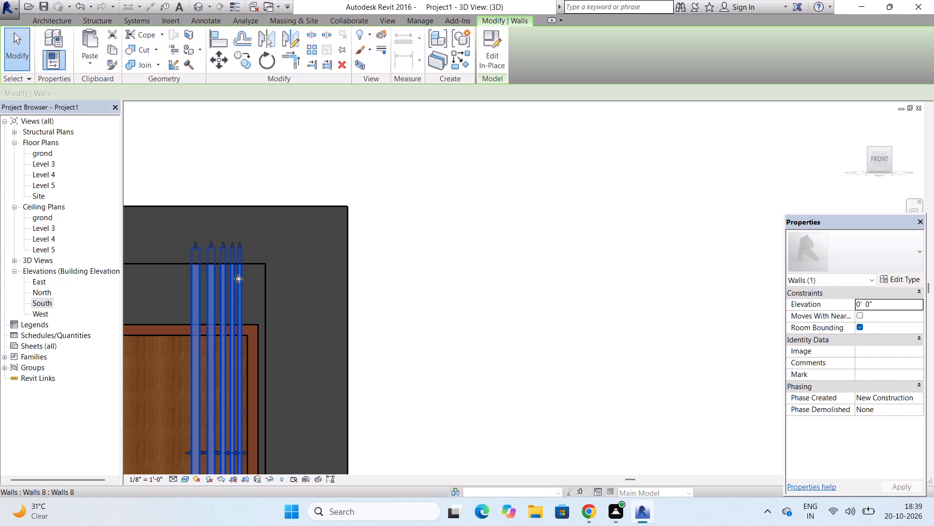
drag(238, 279, 254, 278)
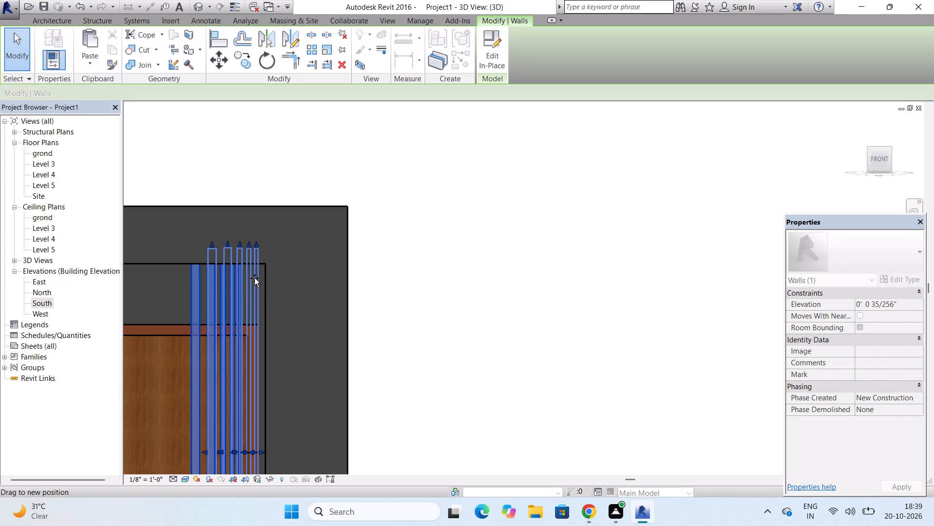
drag(254, 278, 253, 280)
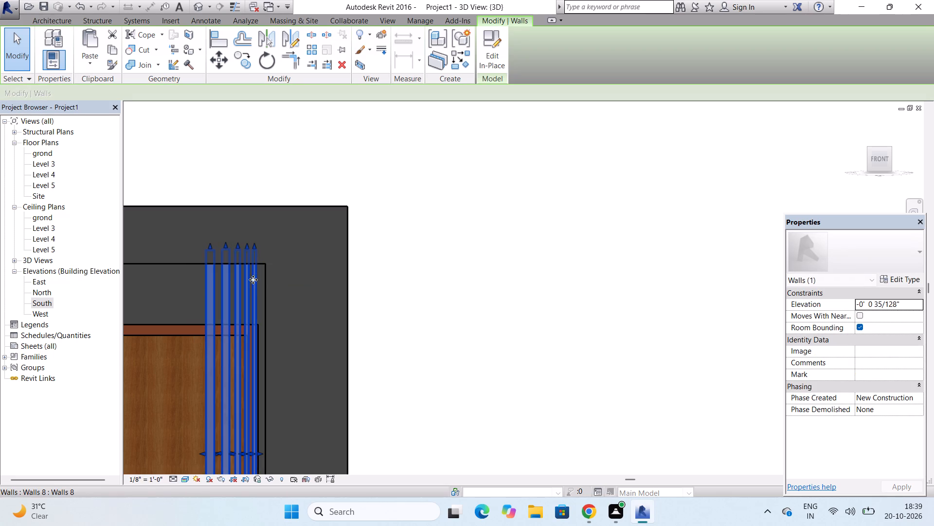
scroll(272, 185, down, 4)
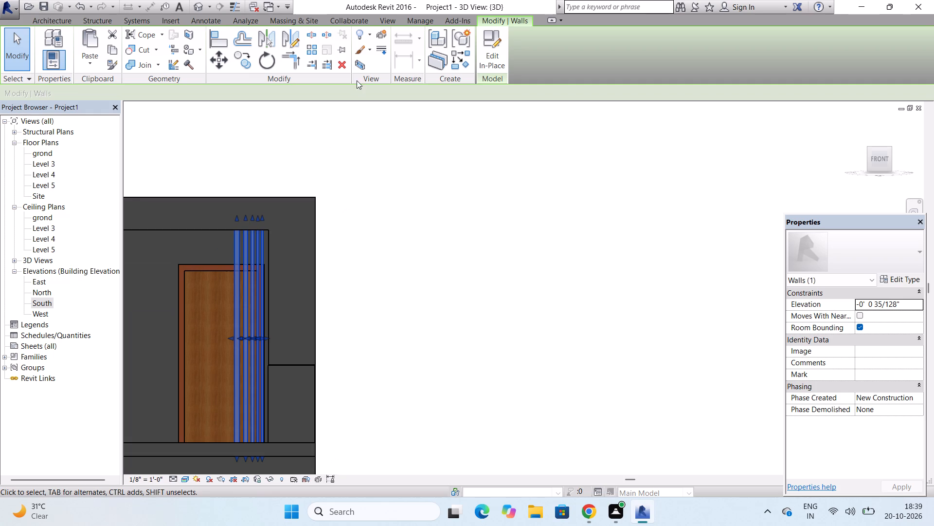
click(491, 142)
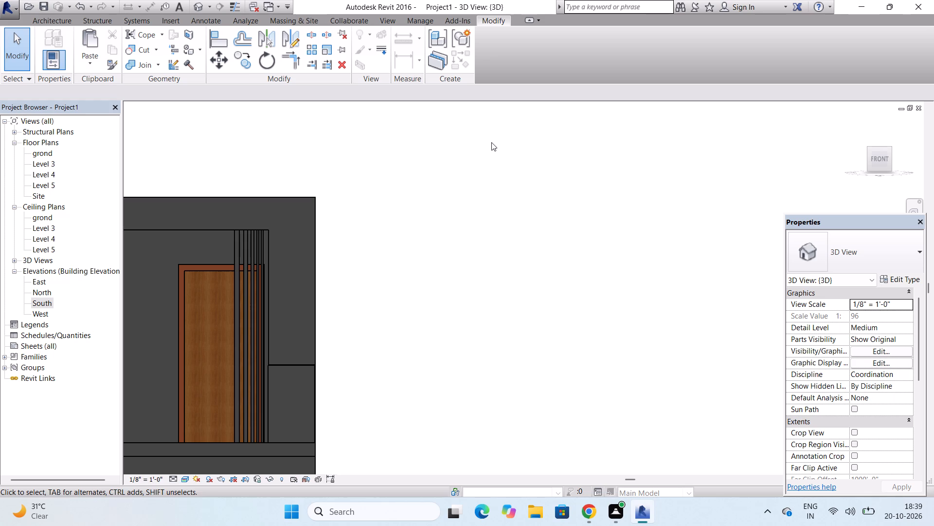
Start a new in-place component in the Walls category, keeping the suggested name, and begin a solid extrusion.
scroll(382, 267, down, 8)
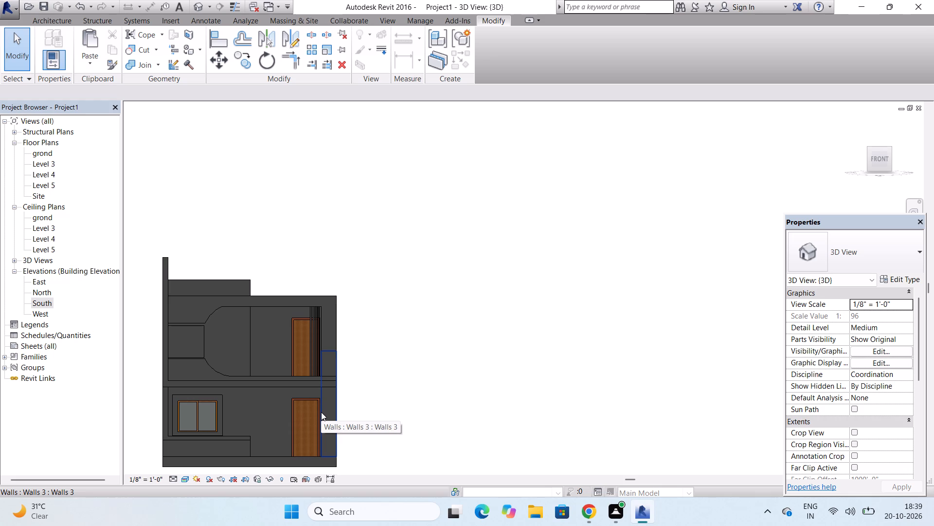
click(67, 26)
click(155, 56)
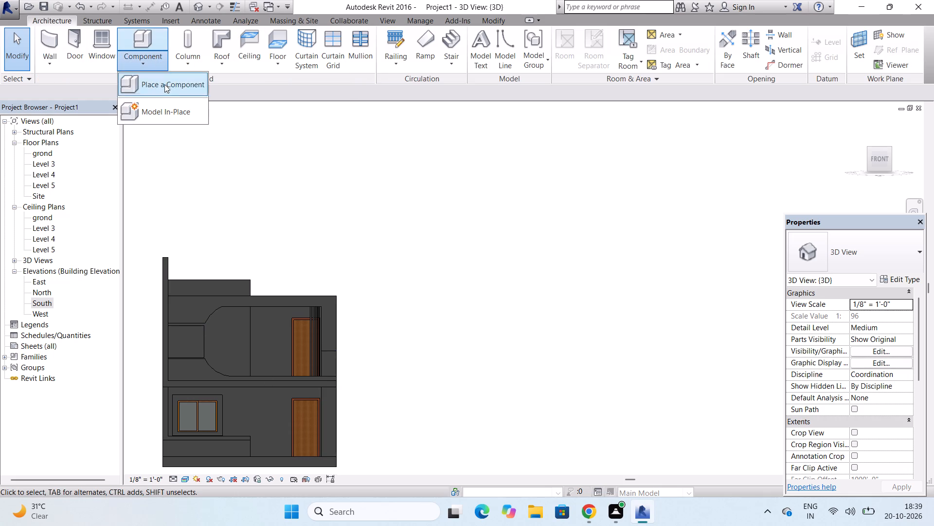
click(167, 107)
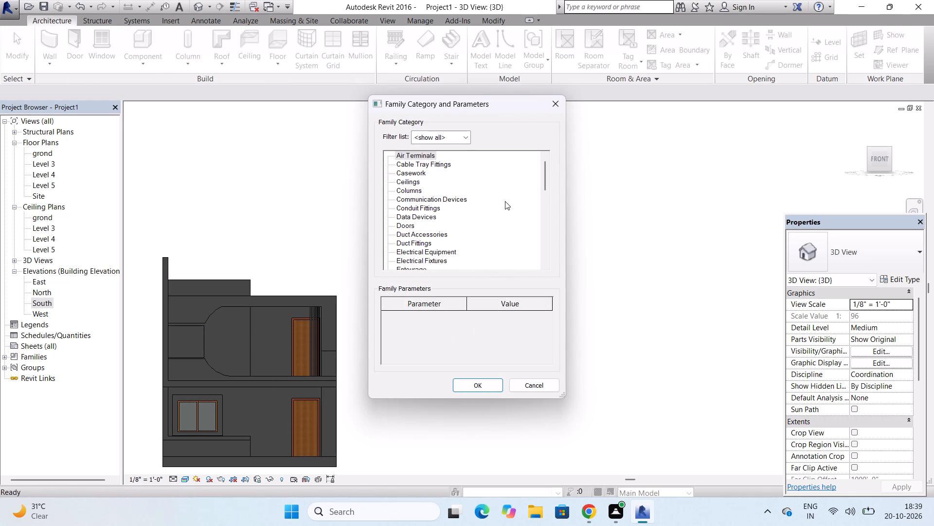
scroll(504, 201, down, 20)
scroll(504, 201, down, 17)
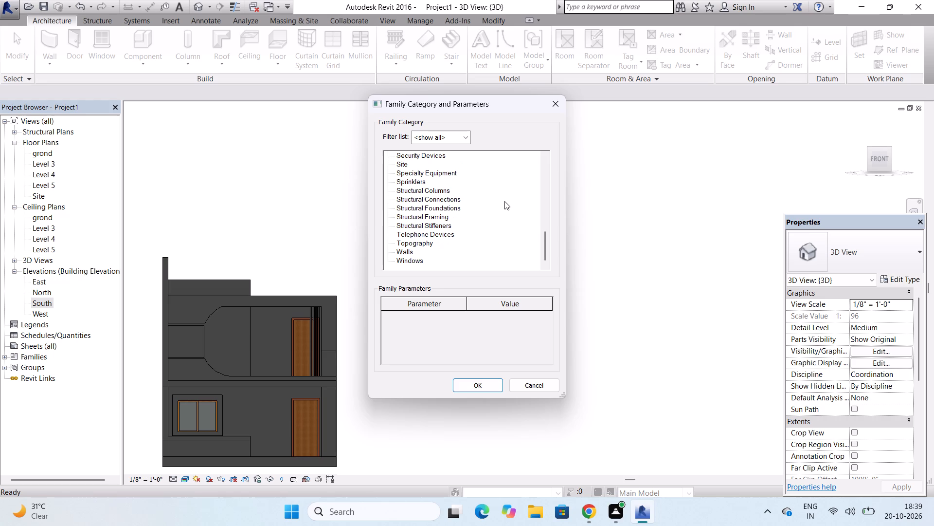
click(399, 253)
click(475, 386)
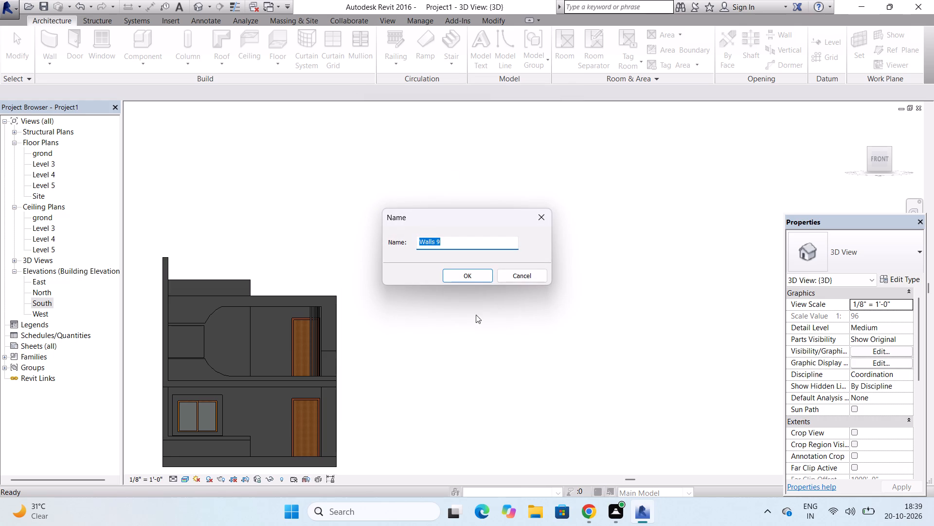
click(470, 277)
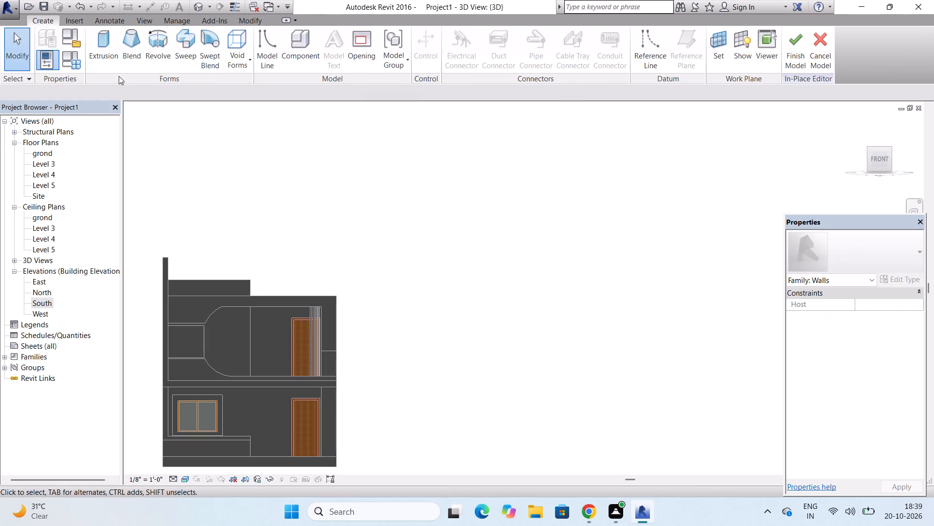
click(112, 52)
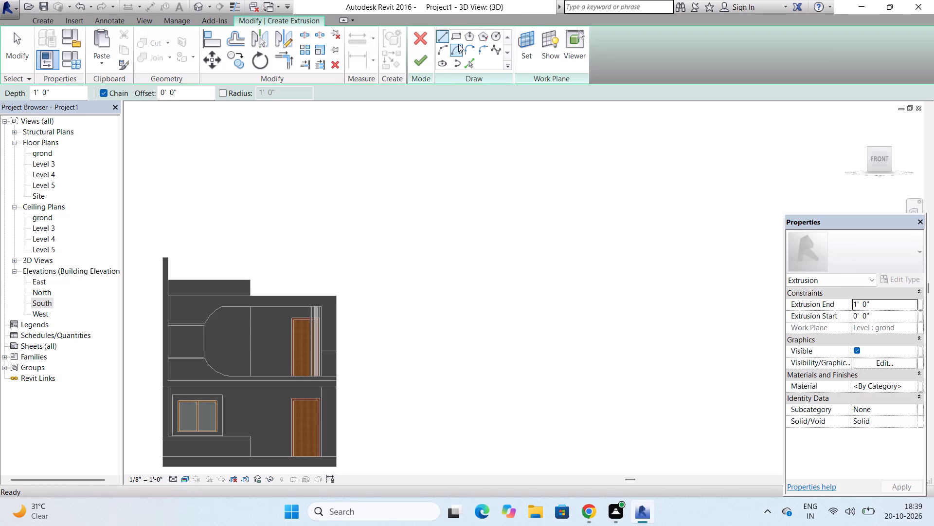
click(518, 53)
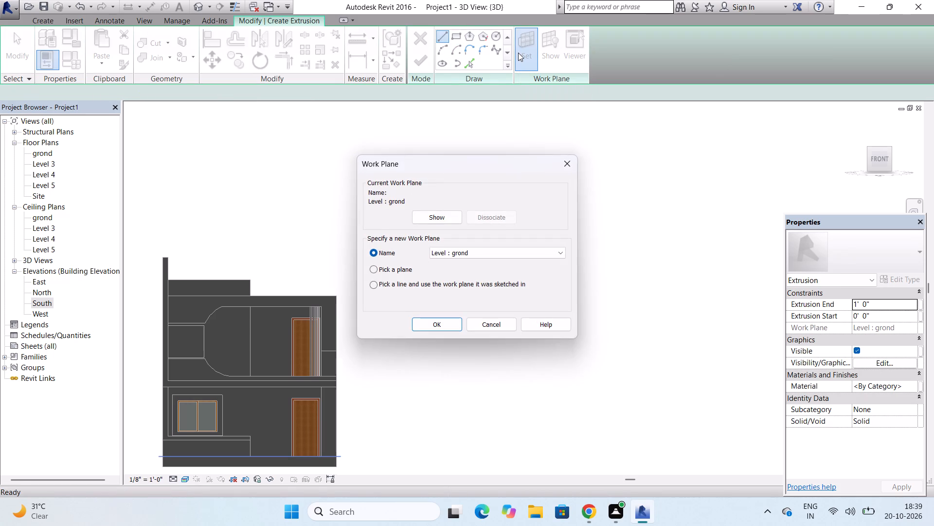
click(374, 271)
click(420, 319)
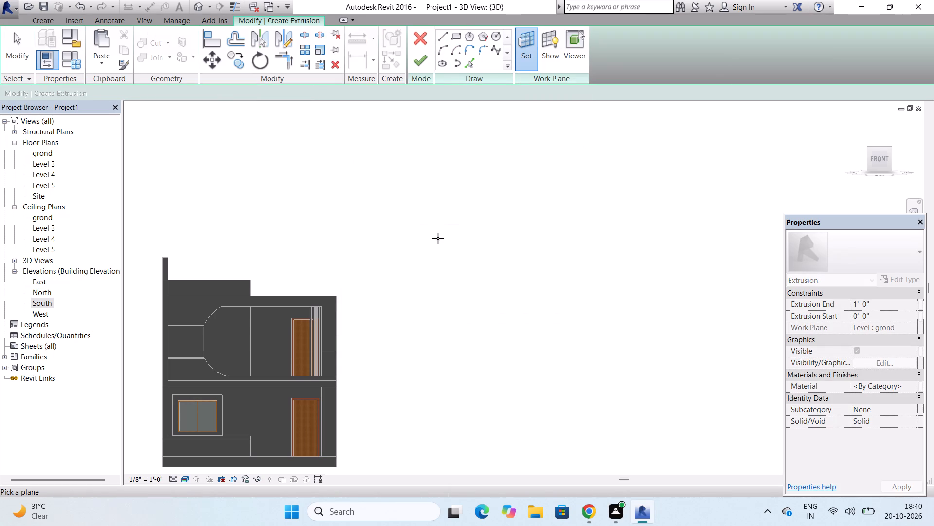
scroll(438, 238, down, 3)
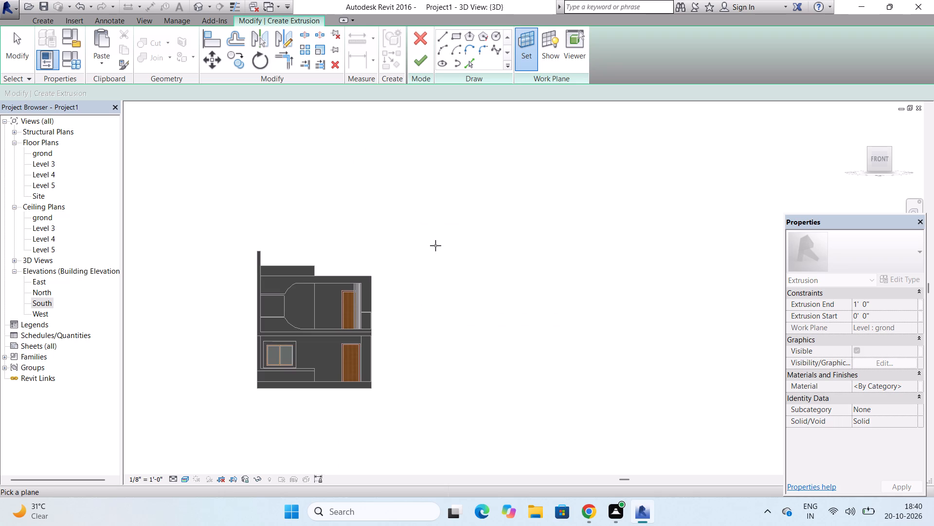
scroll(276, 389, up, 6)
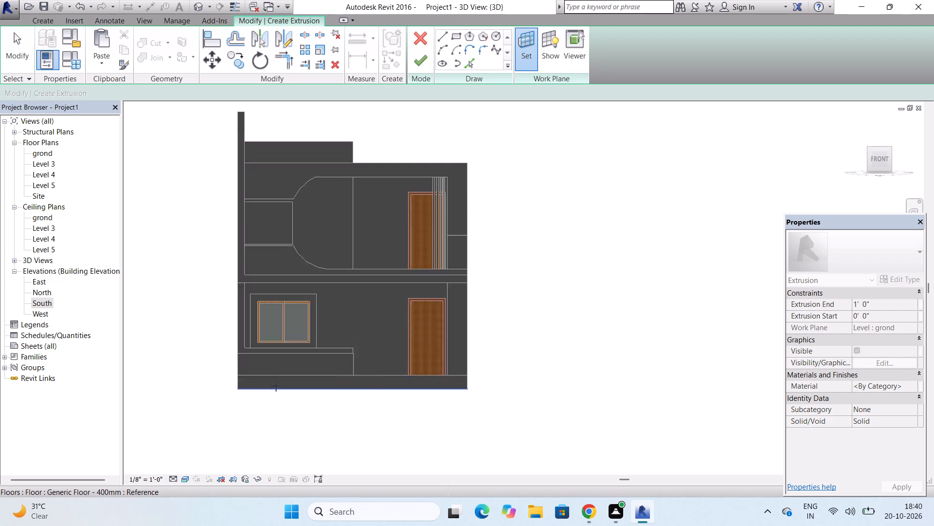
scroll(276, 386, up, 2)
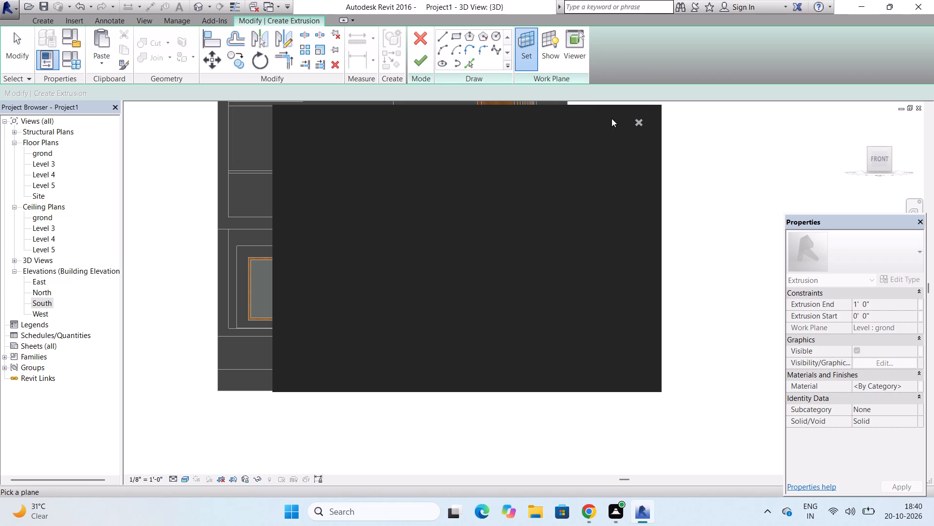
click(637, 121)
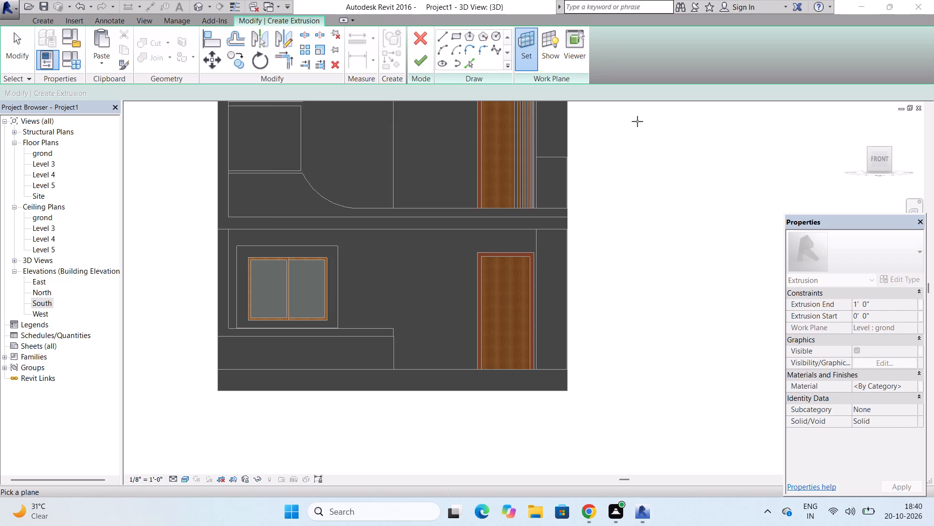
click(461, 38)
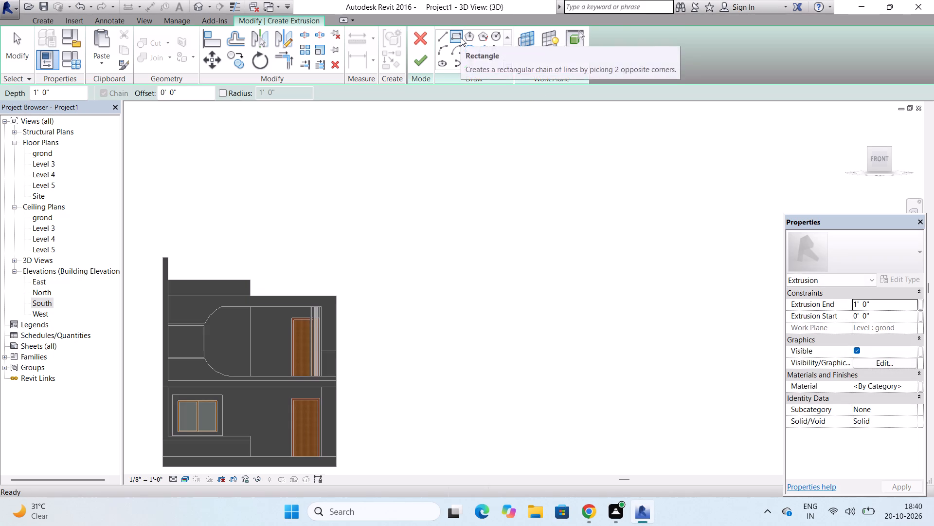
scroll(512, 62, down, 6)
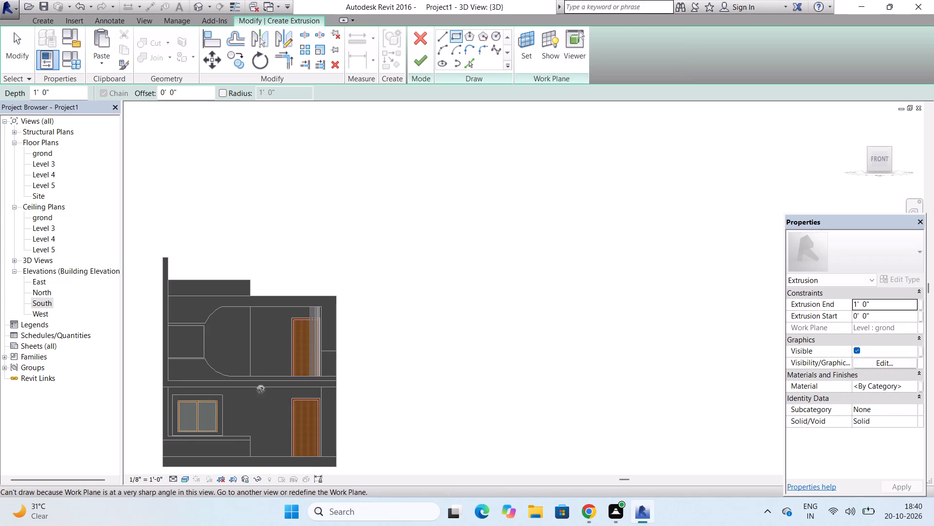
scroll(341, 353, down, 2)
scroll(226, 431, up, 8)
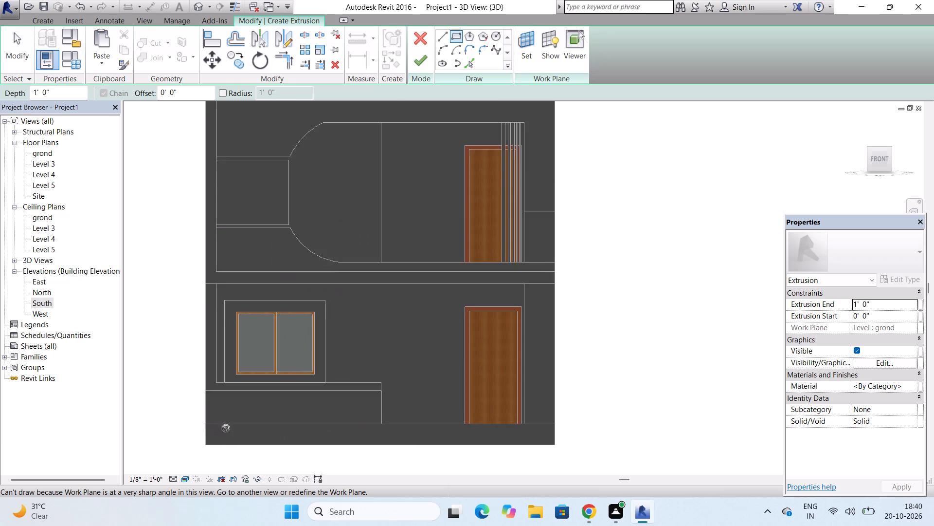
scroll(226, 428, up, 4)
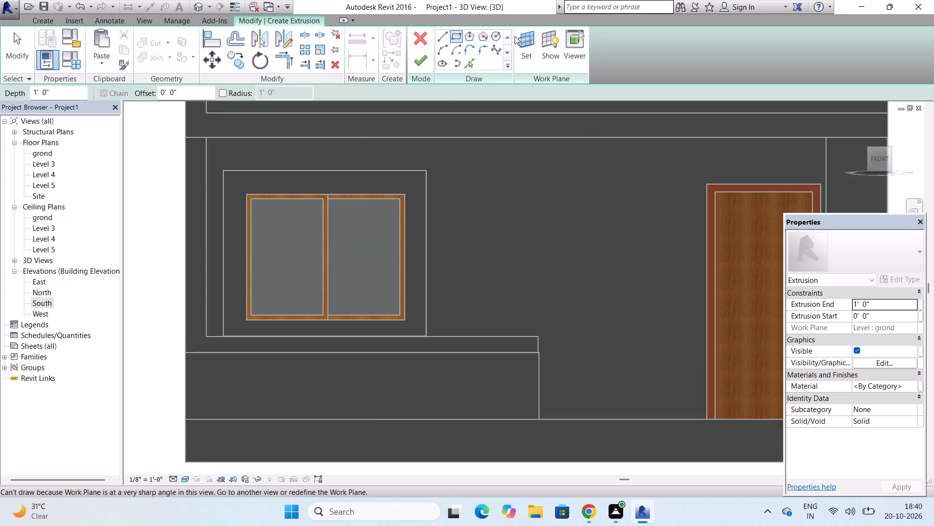
Set the extrusion's work plane by picking the face of the low wall below the ground-floor window.
click(531, 42)
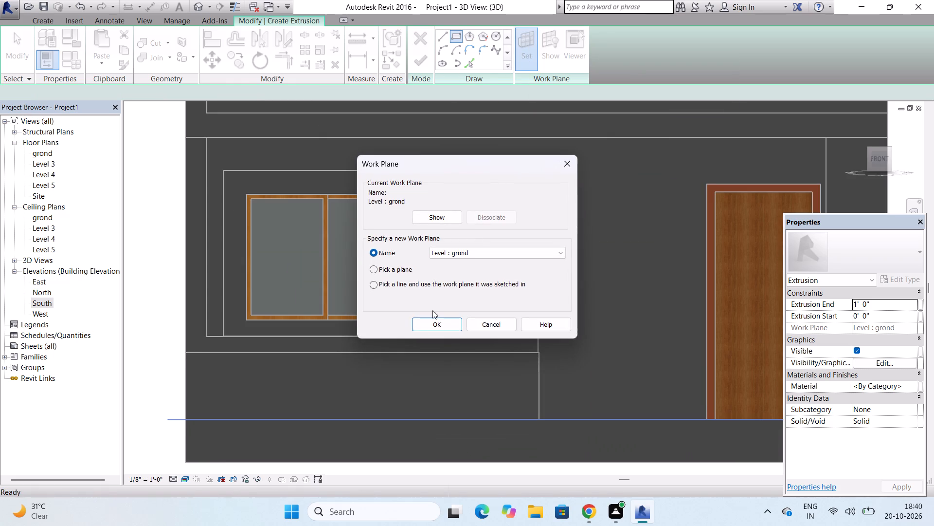
click(373, 270)
click(428, 317)
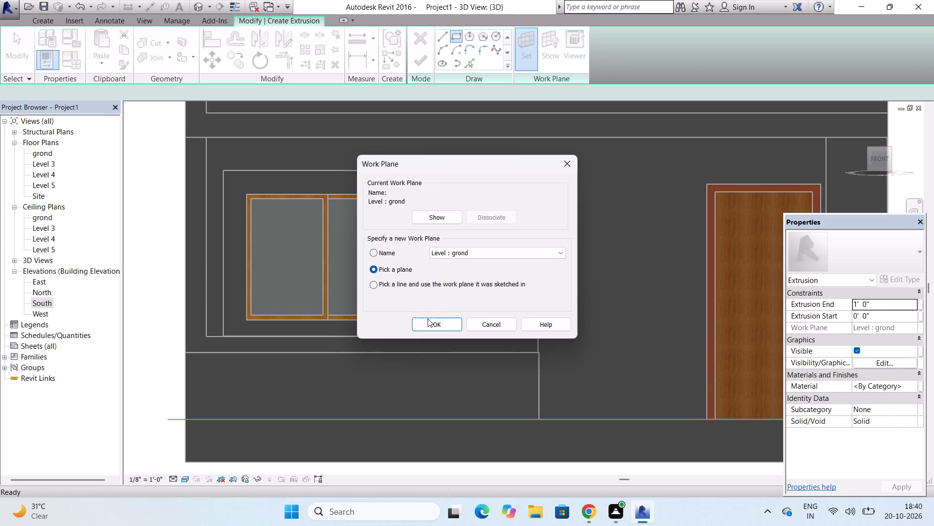
click(428, 323)
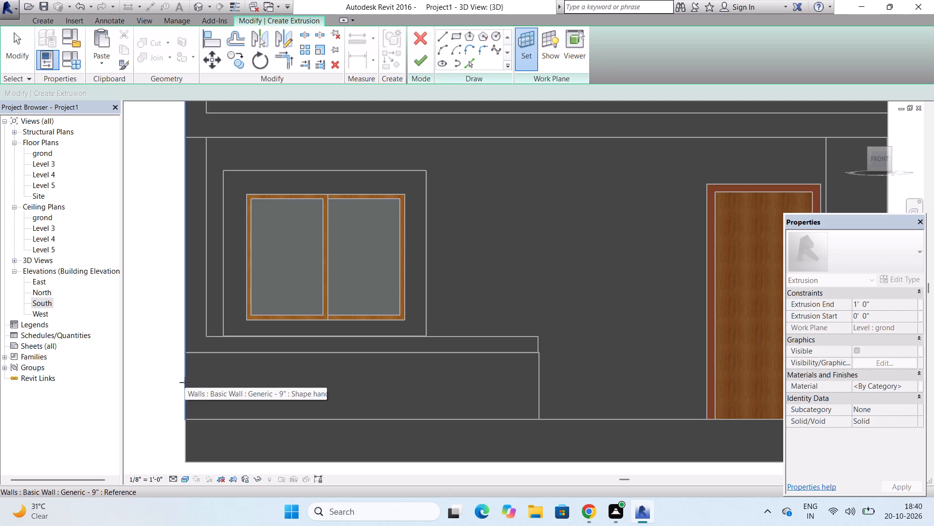
click(304, 418)
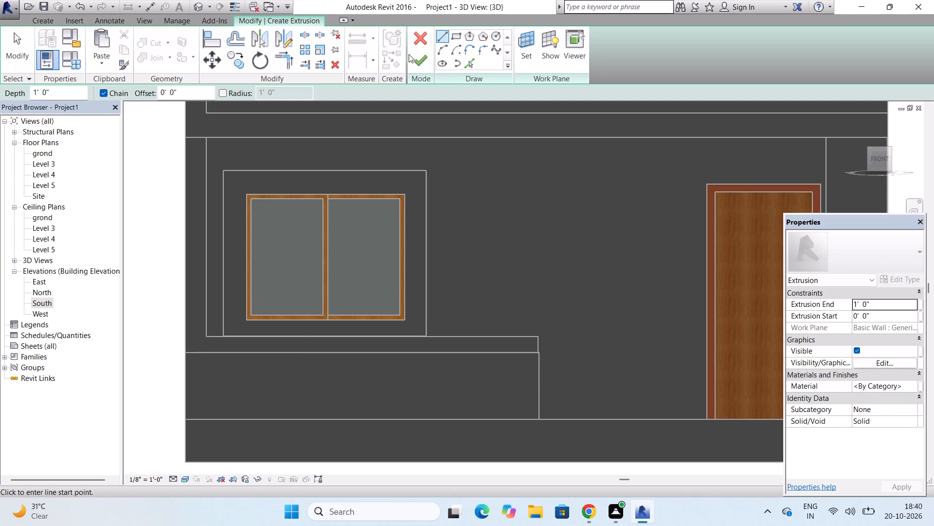
Extrude a rectangle about 9' wide, from the low wall's upper left corner to the floor line, 1' 0" deep, and finish the component.
click(455, 39)
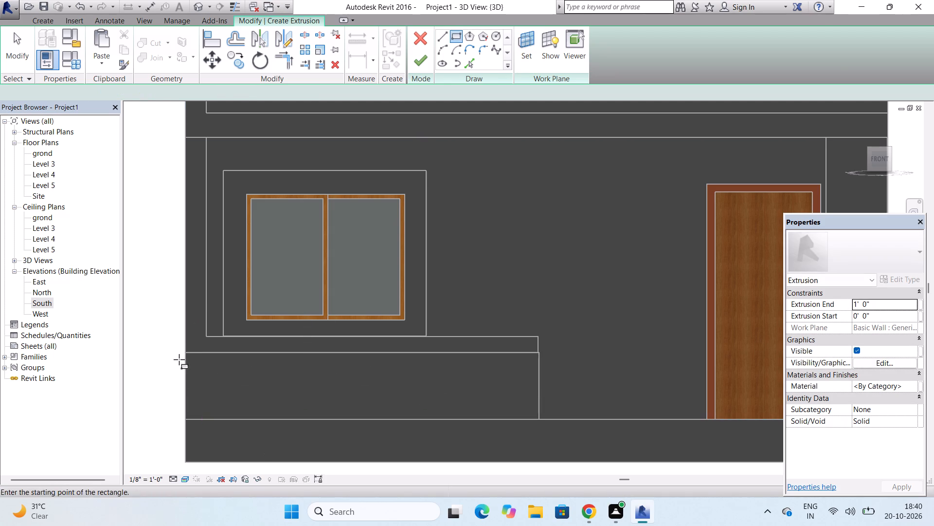
click(185, 352)
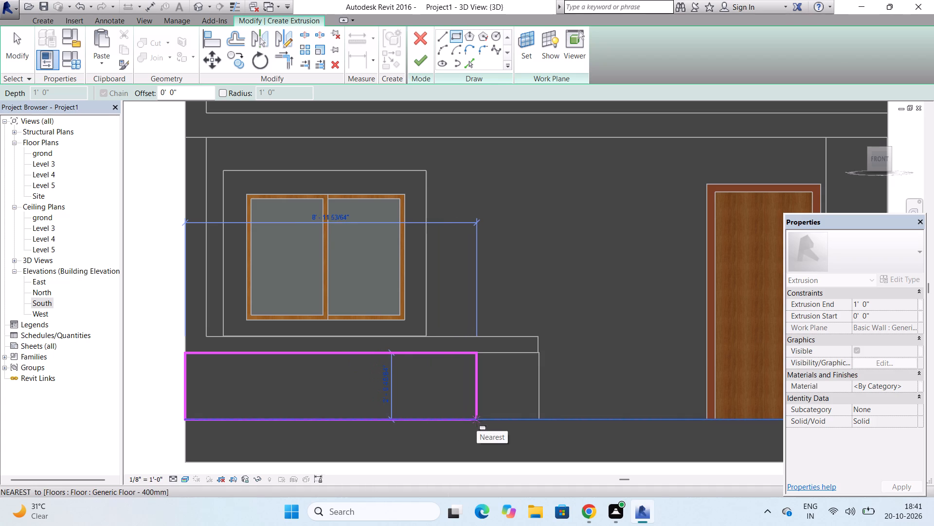
click(477, 421)
click(422, 65)
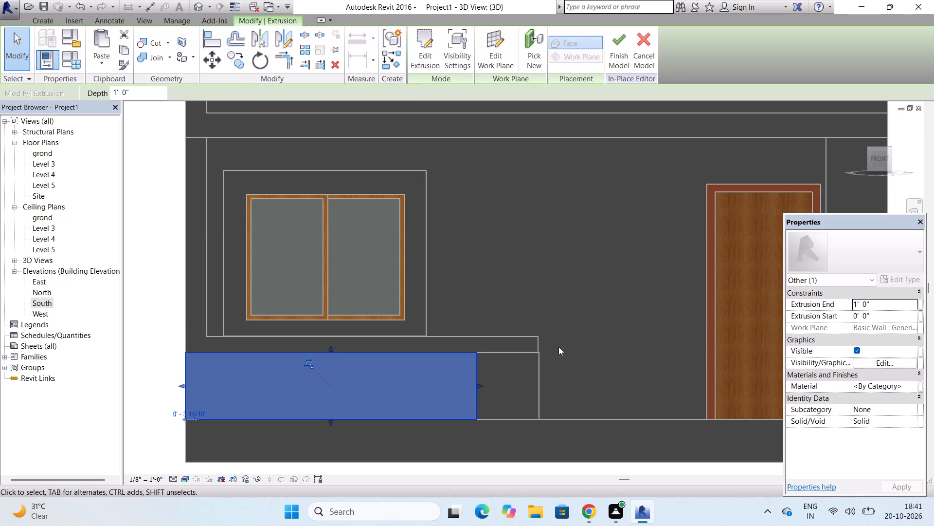
click(538, 346)
triple_click(538, 337)
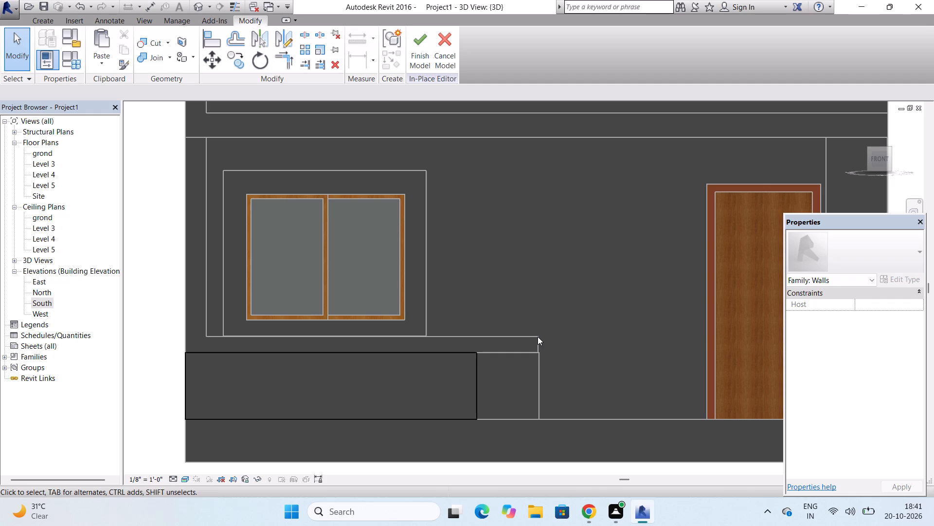
click(413, 64)
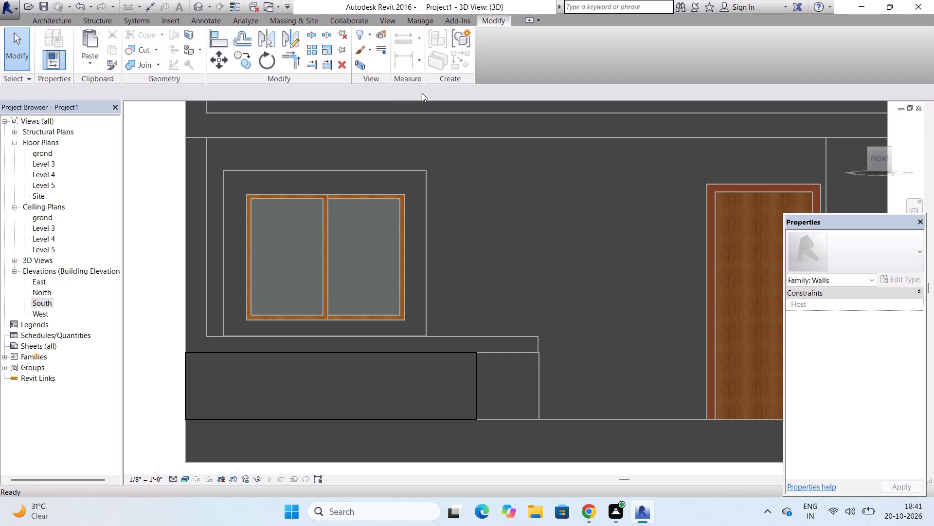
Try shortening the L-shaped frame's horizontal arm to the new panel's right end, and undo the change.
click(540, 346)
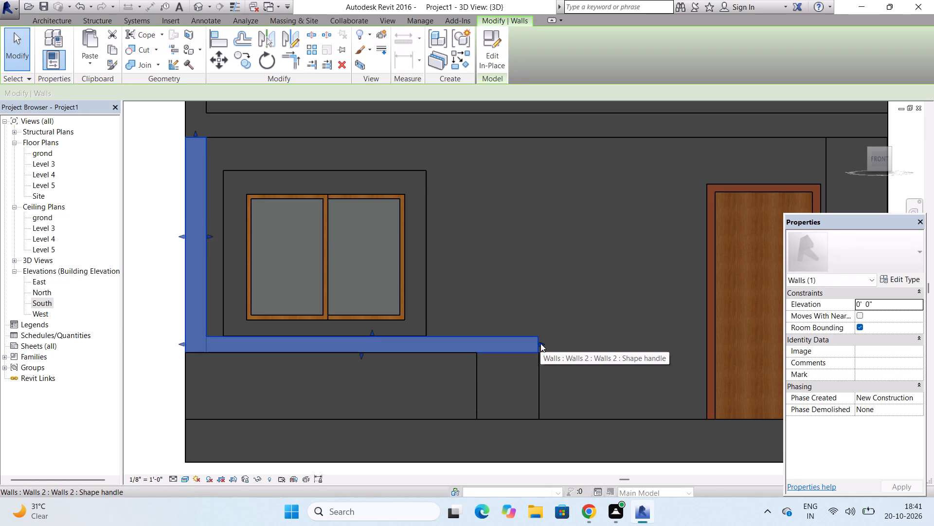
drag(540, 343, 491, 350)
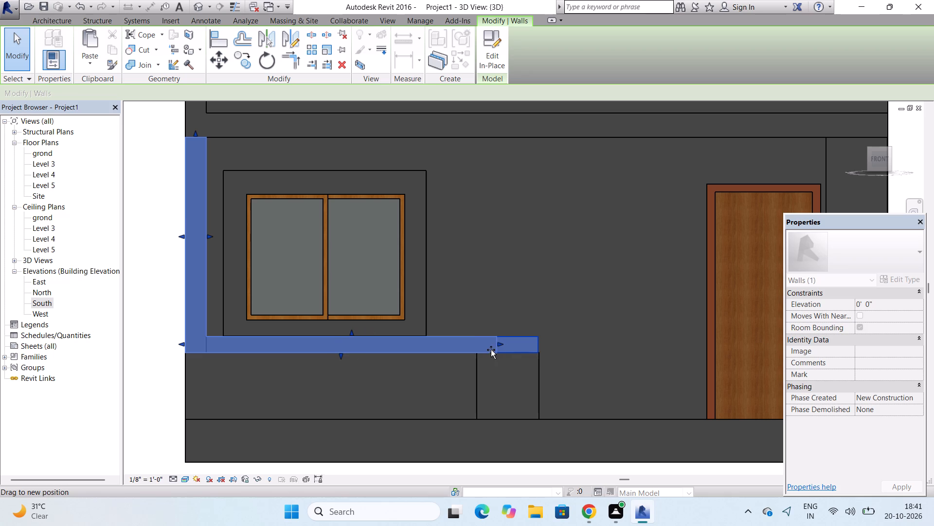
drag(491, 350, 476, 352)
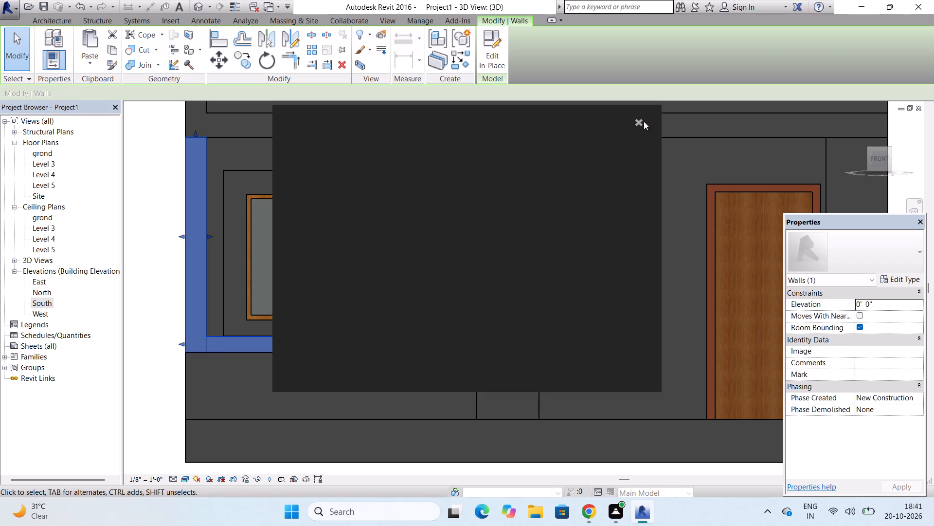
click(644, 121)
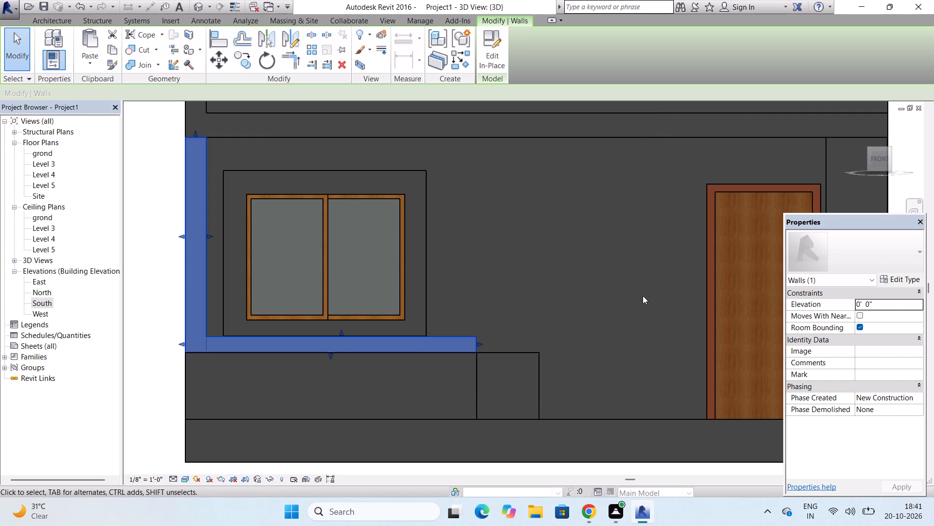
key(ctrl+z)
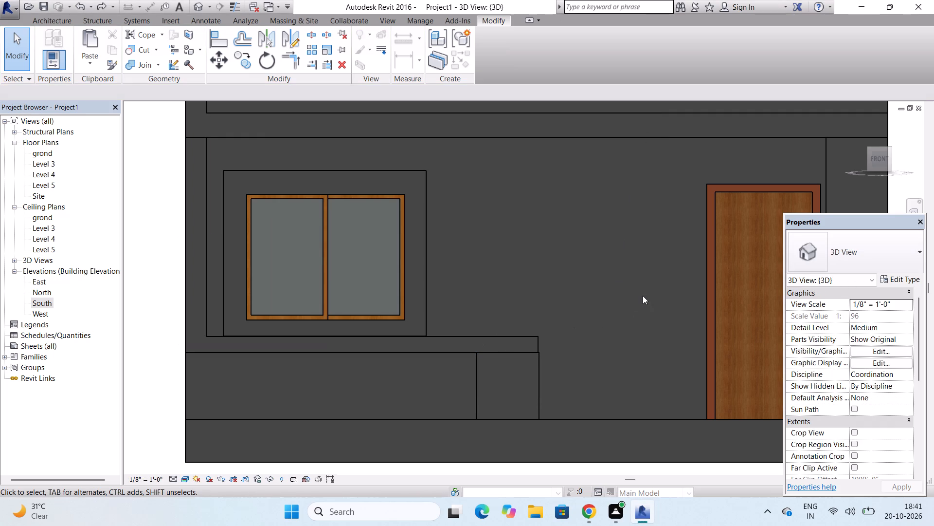
Stretch the low panel's right end to line up with the right end of the L-shaped frame's horizontal arm above.
click(476, 379)
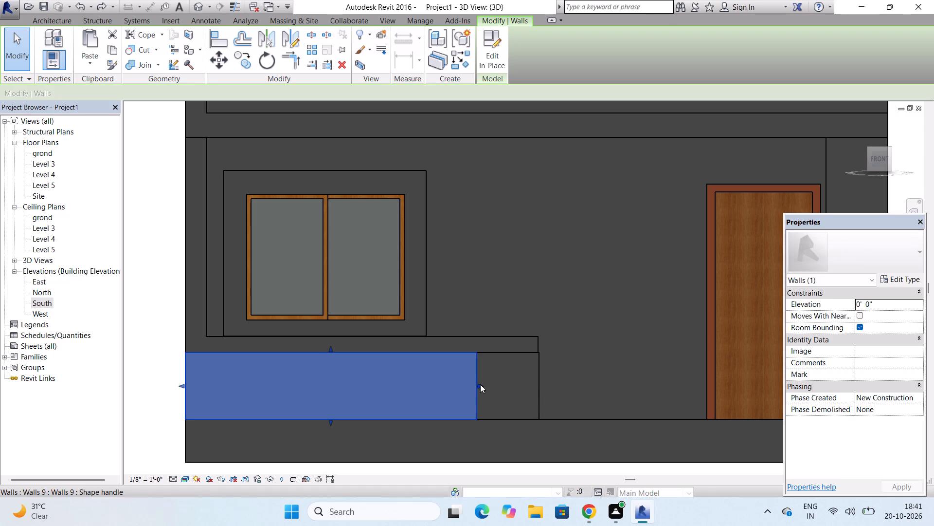
drag(479, 386, 532, 387)
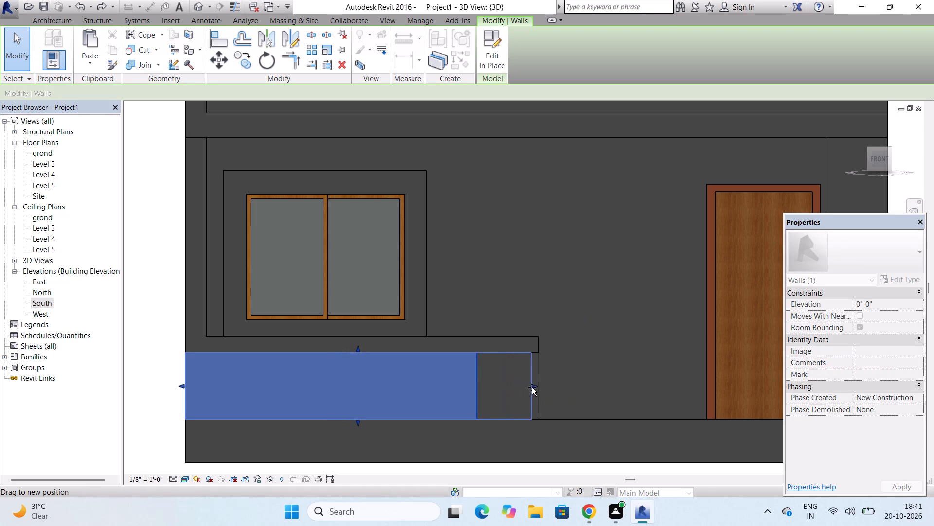
drag(532, 387, 537, 388)
click(579, 305)
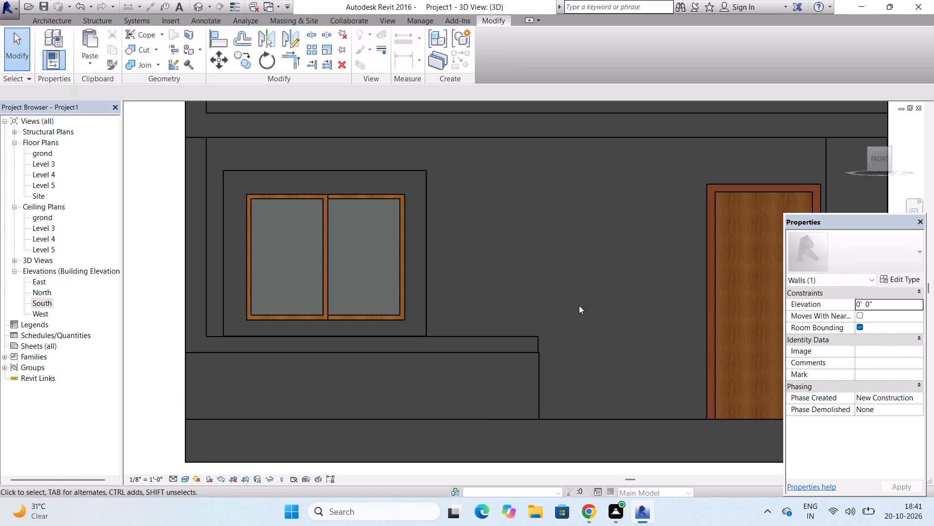
Open the grond floor plan.
scroll(505, 346, down, 3)
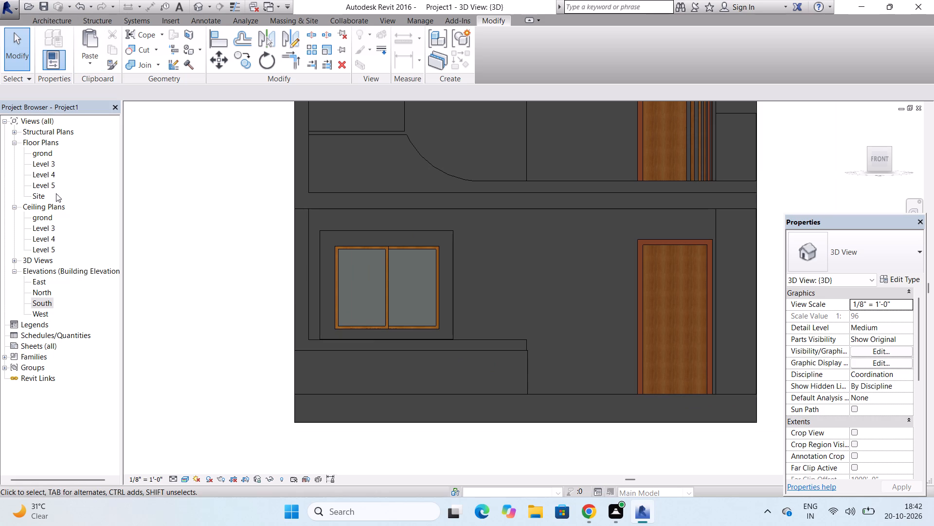
double_click(49, 154)
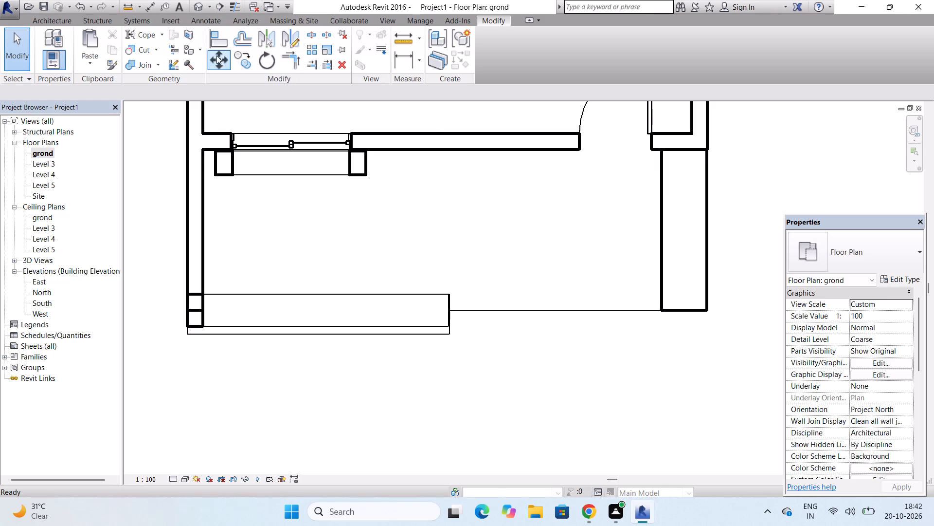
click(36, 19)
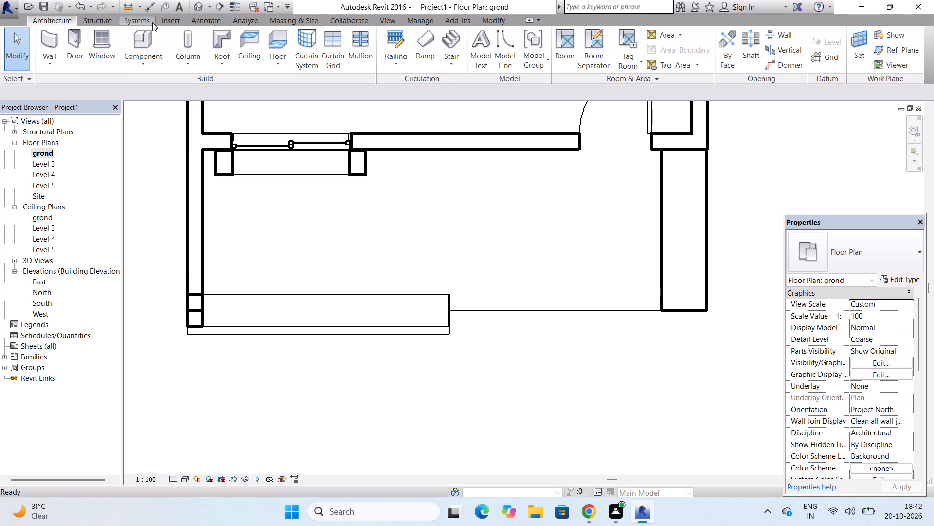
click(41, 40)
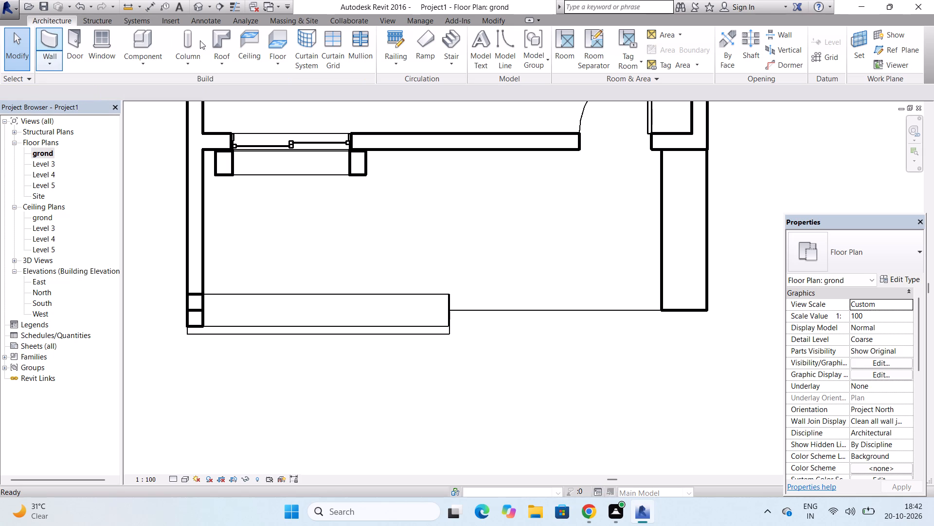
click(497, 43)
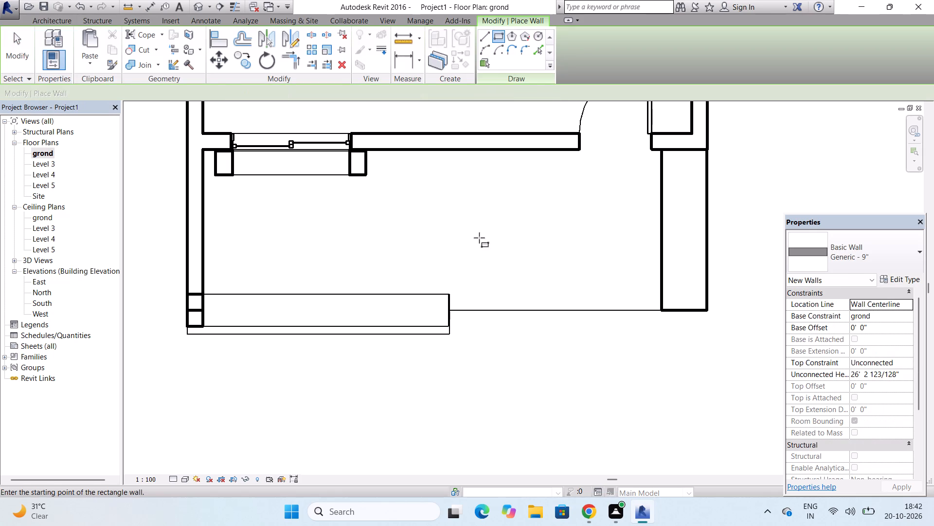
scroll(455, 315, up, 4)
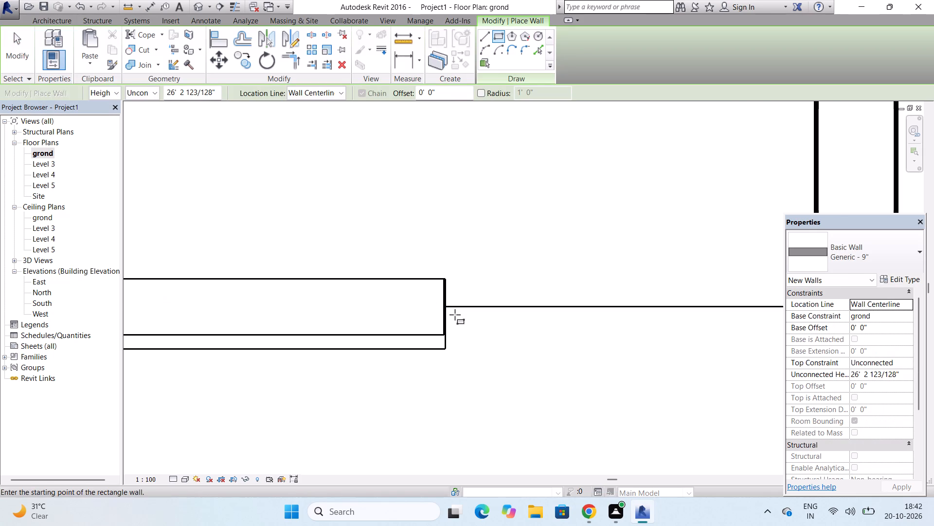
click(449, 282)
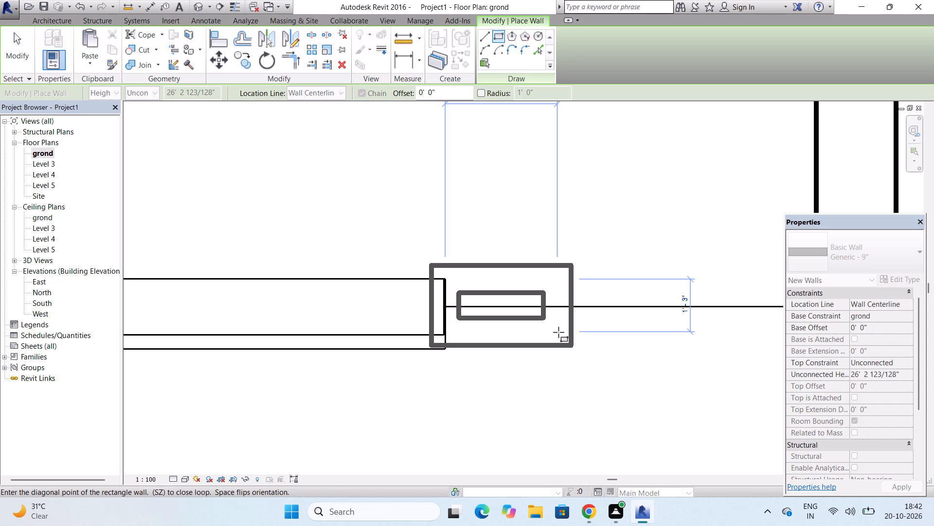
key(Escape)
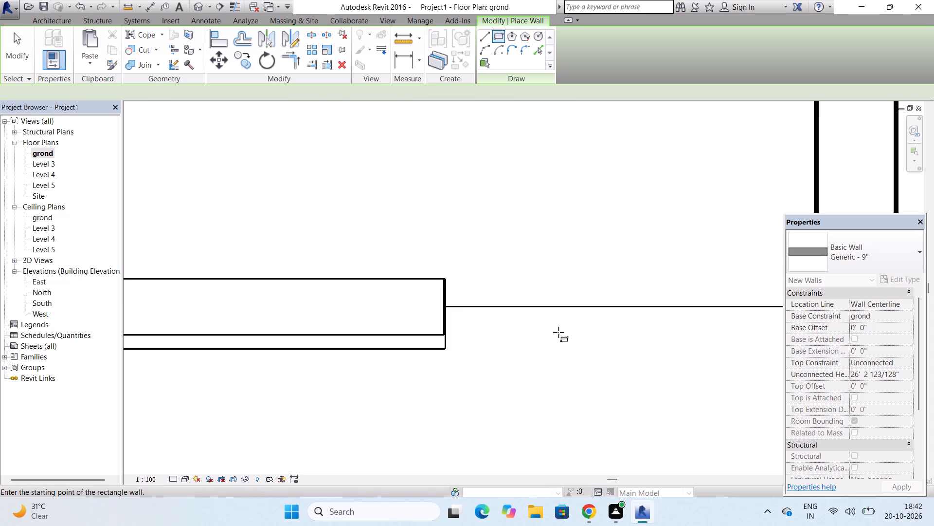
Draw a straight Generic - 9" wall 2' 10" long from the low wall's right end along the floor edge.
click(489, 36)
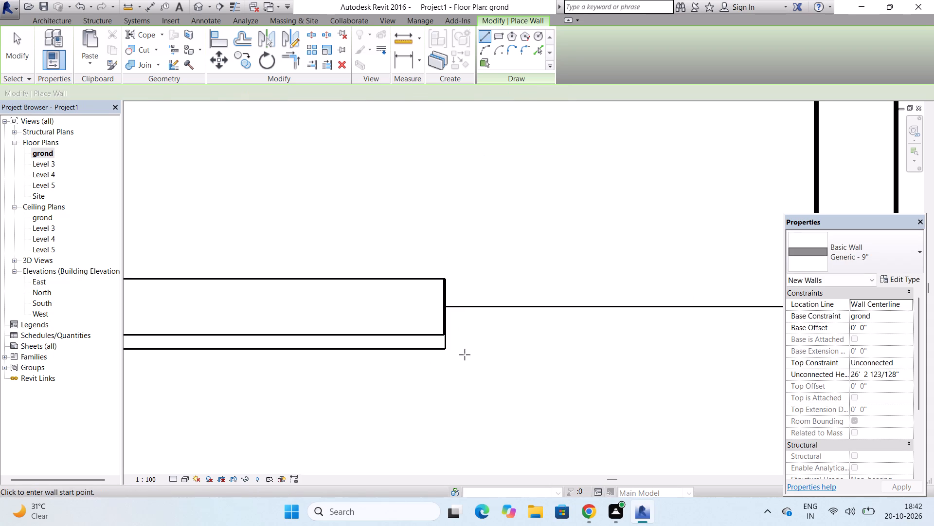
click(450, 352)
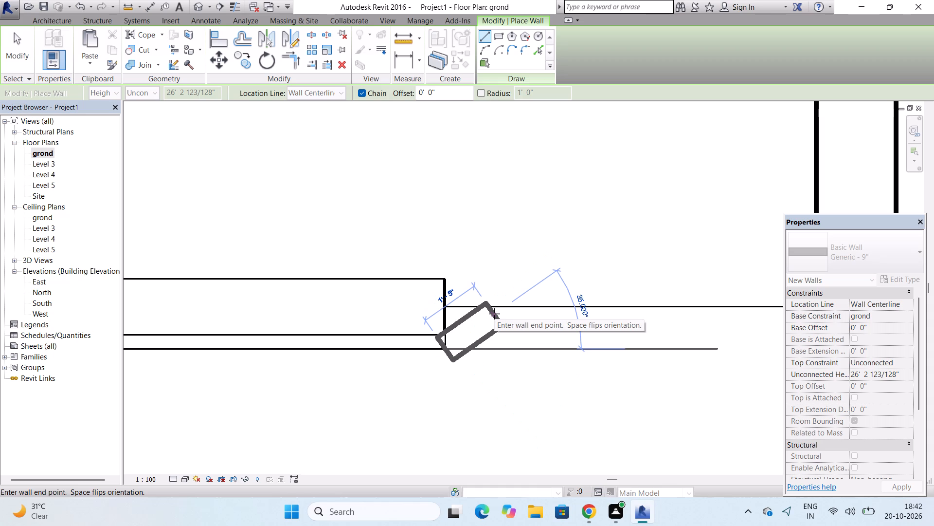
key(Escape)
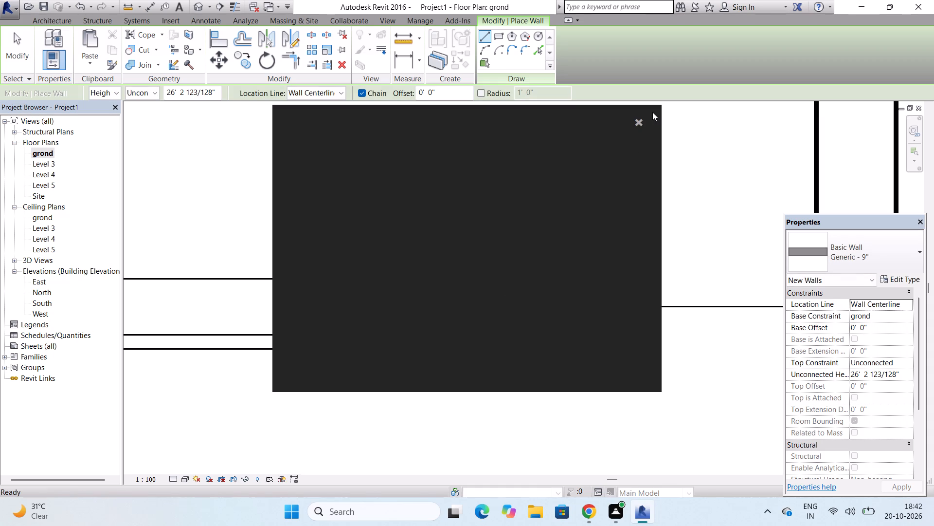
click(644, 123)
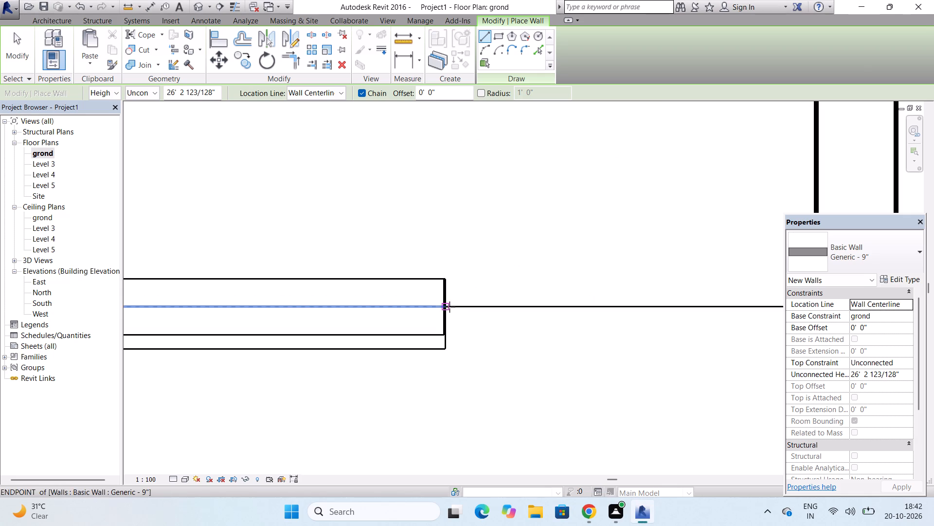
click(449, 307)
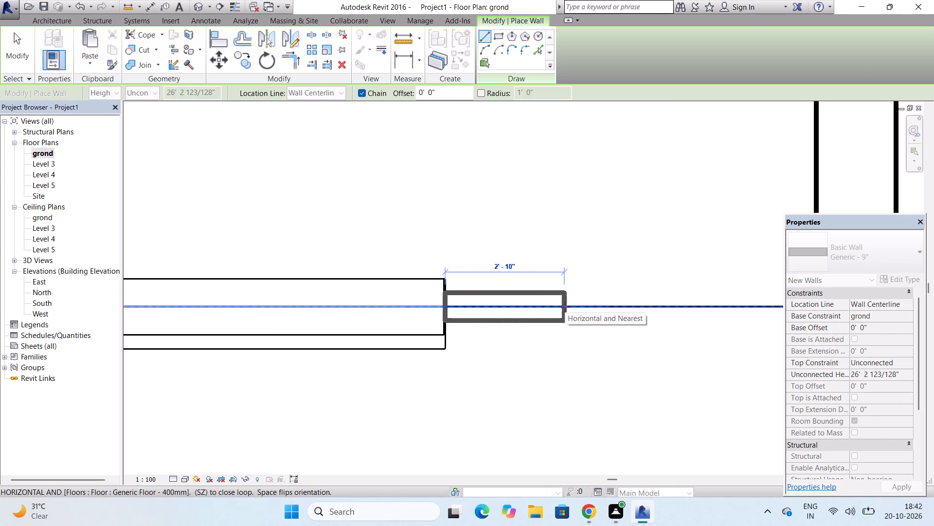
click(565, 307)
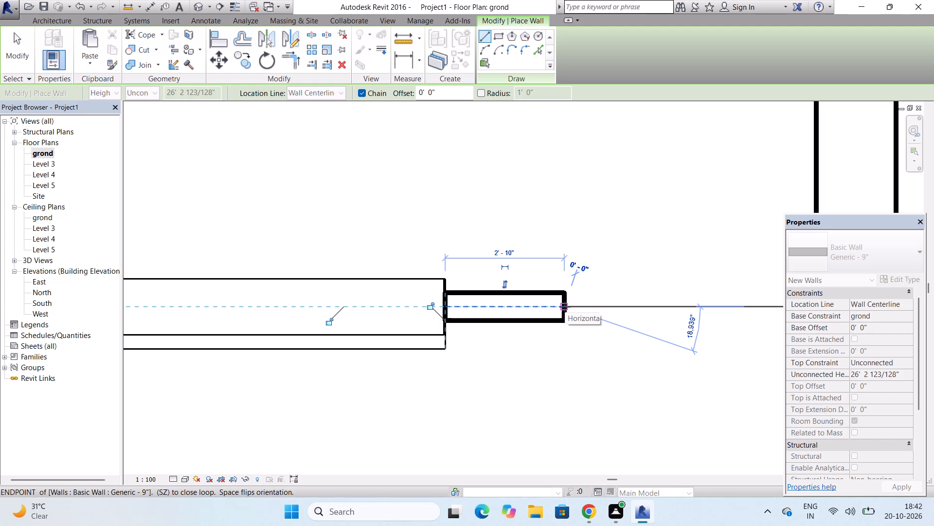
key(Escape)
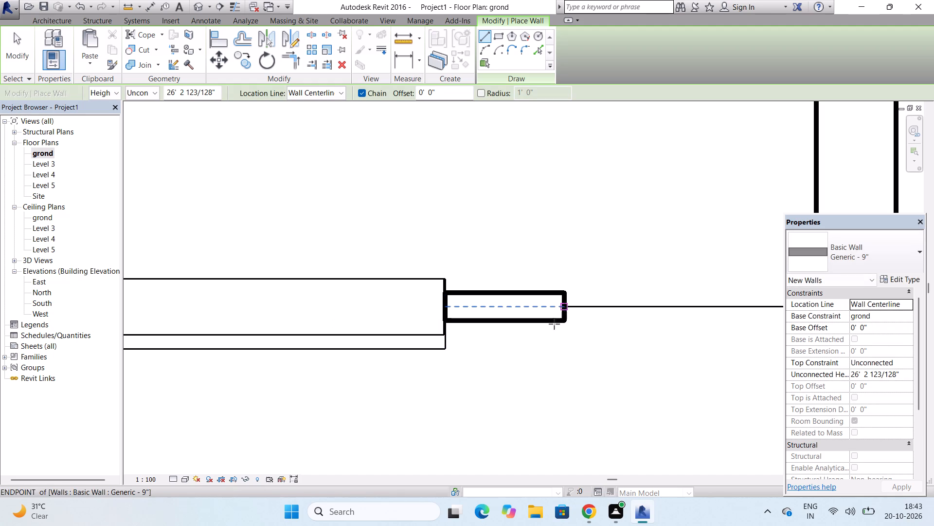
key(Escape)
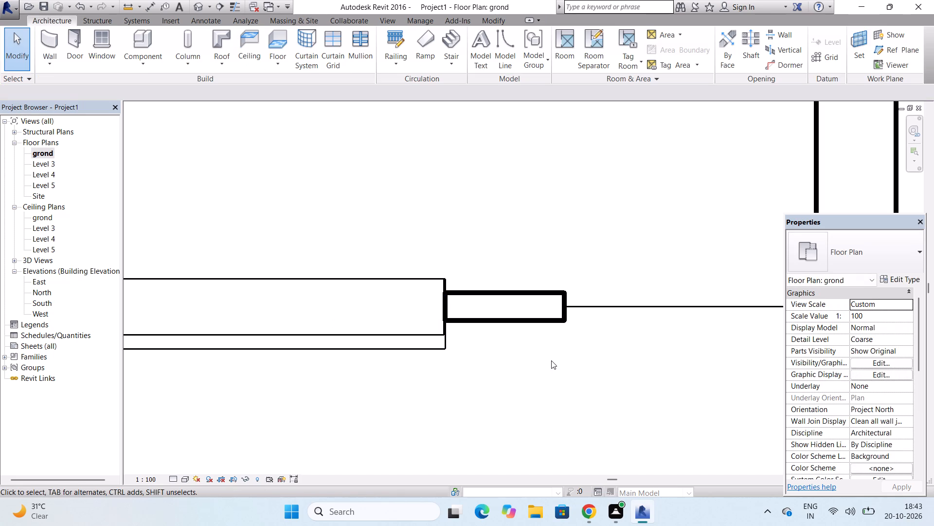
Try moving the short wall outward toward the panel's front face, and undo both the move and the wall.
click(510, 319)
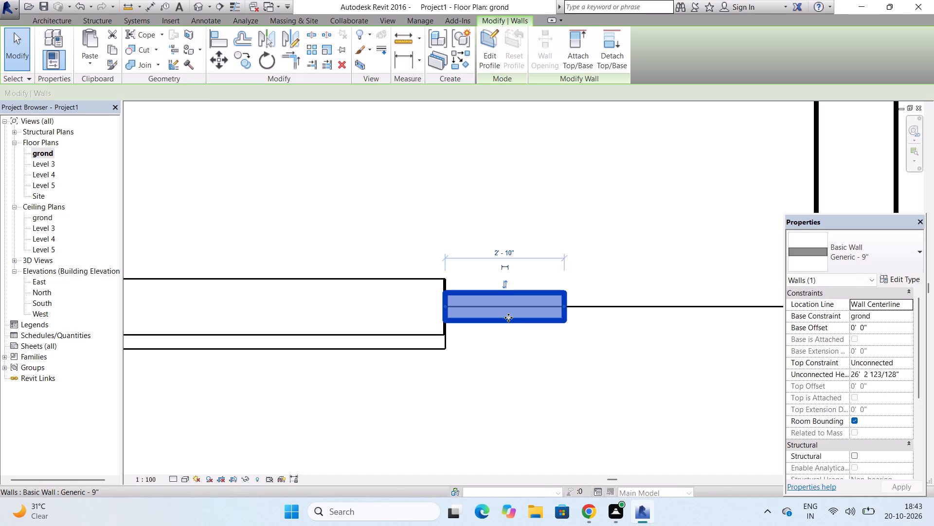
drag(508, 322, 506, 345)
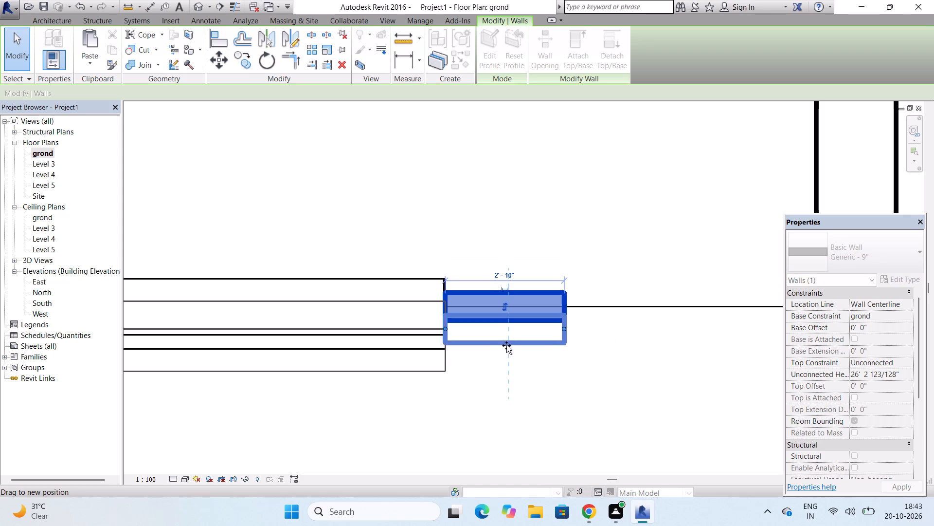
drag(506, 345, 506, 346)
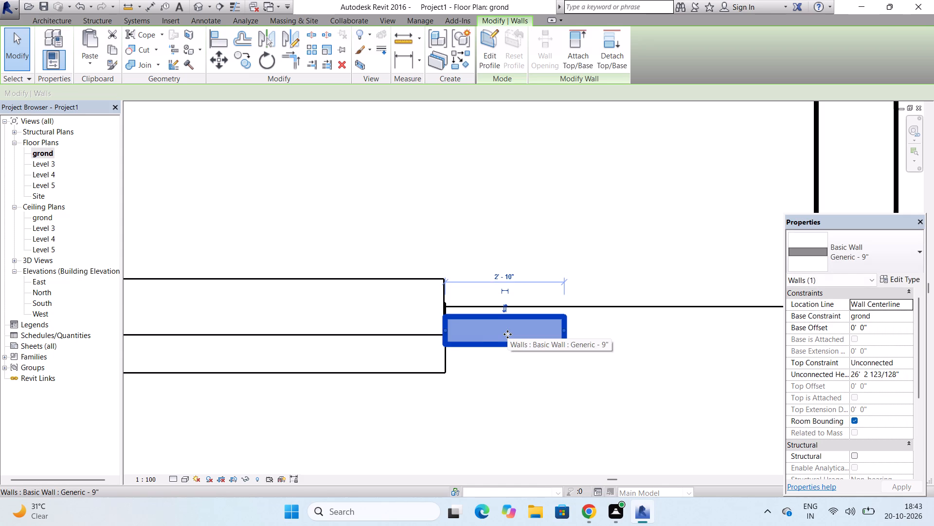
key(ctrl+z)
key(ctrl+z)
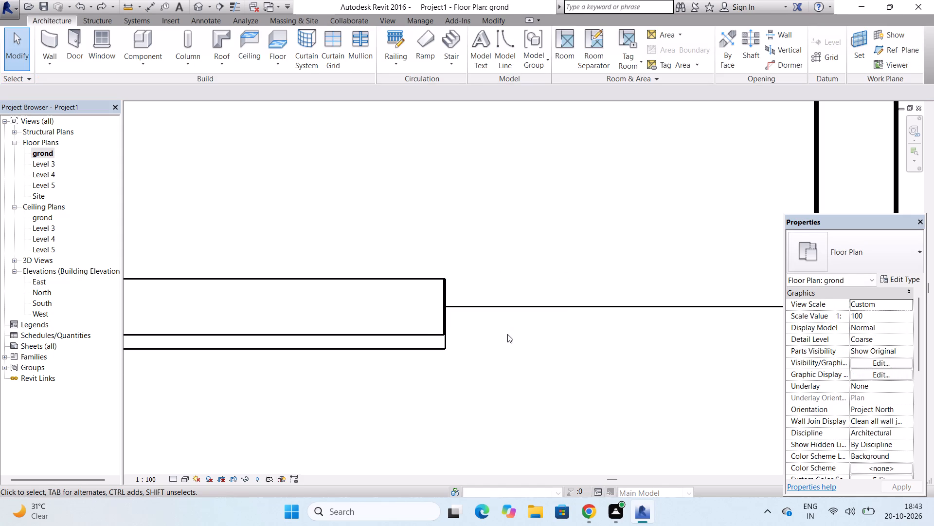
Start a new in-place component in the Walls category, keeping the suggested name.
click(98, 19)
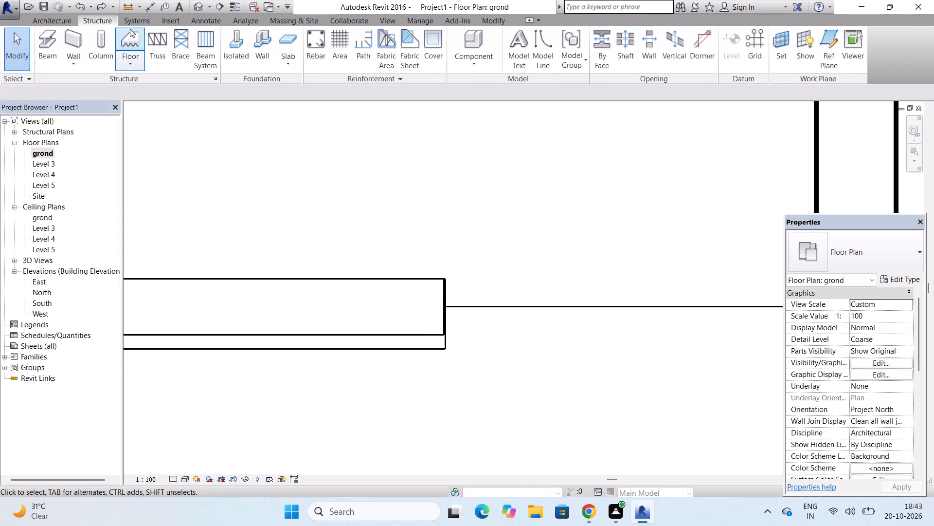
click(53, 15)
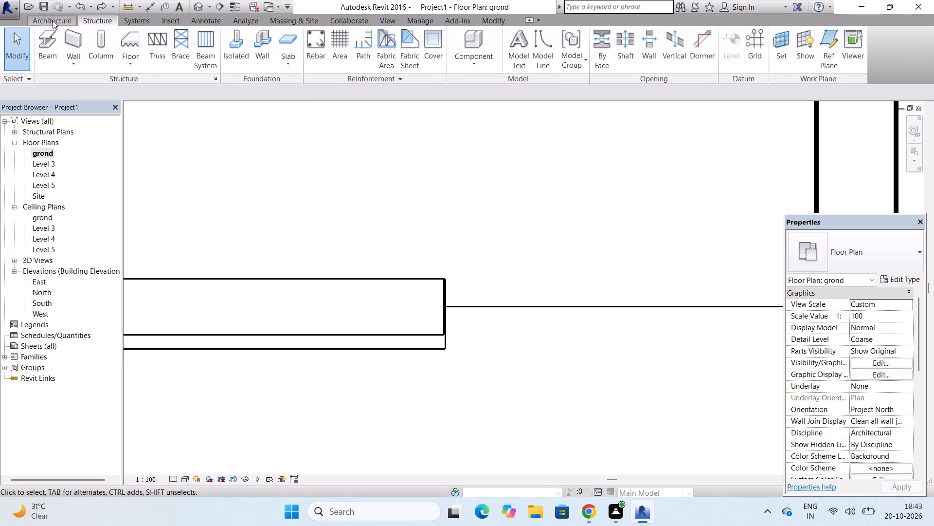
click(53, 20)
click(139, 57)
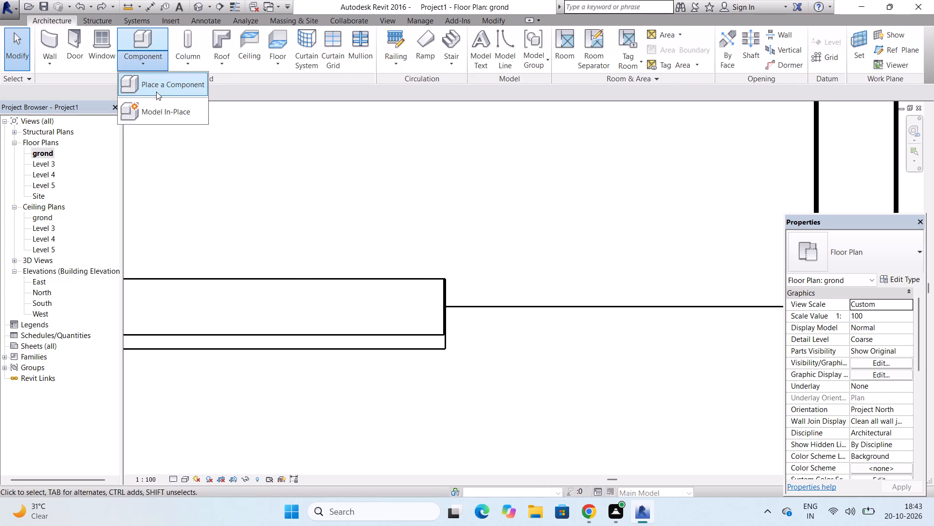
click(158, 110)
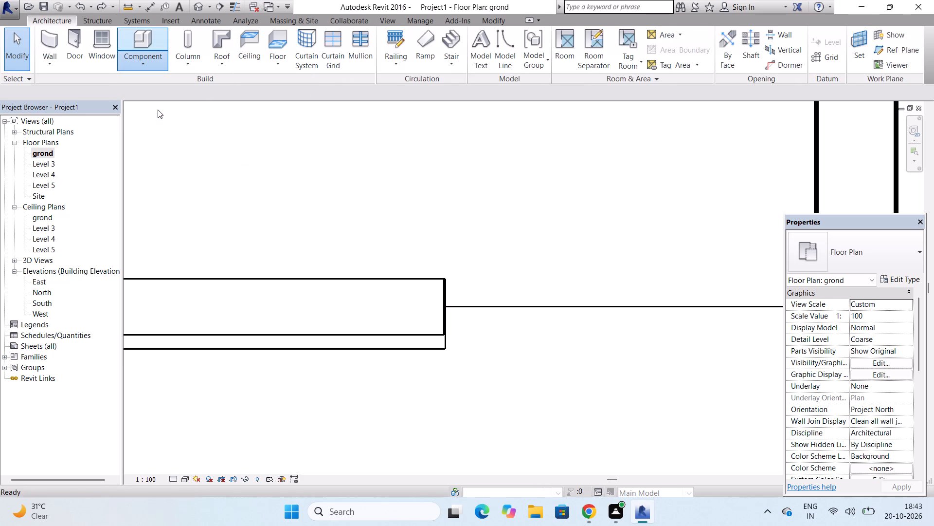
scroll(459, 154, down, 20)
scroll(459, 154, down, 7)
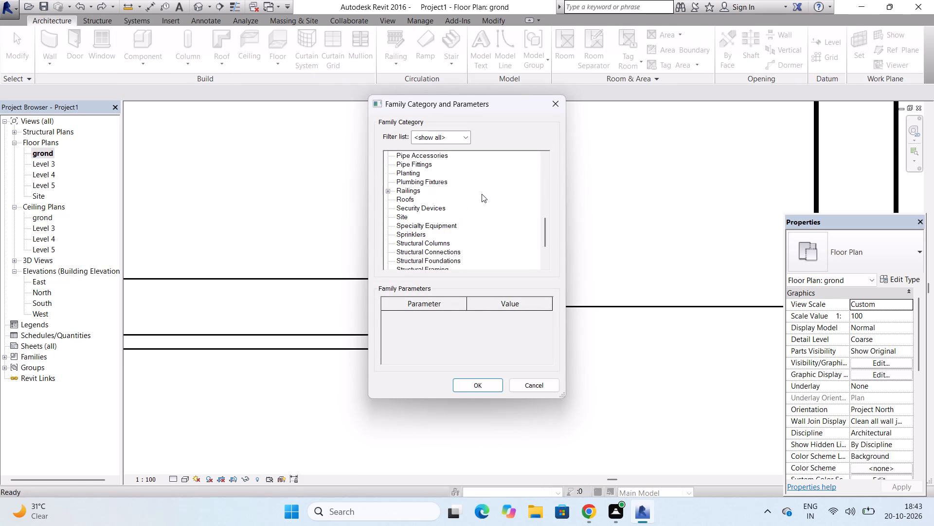
scroll(482, 194, down, 12)
click(409, 249)
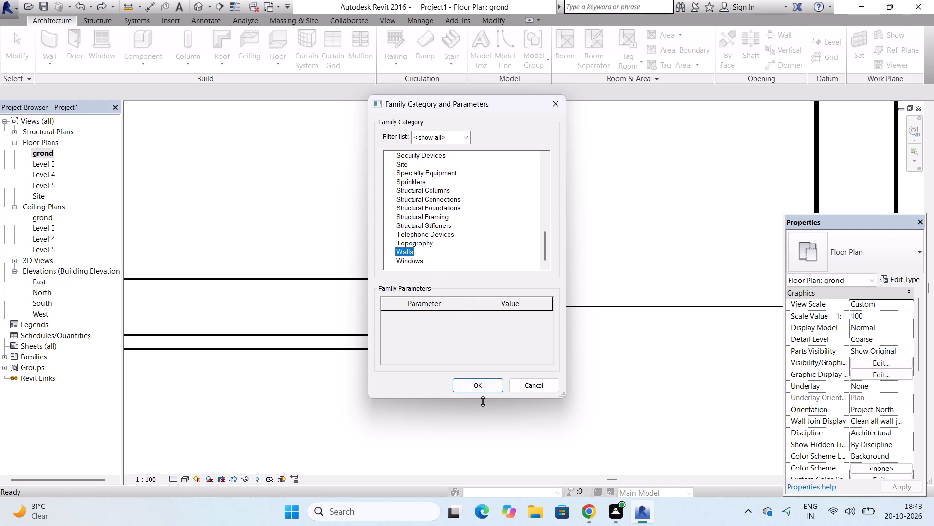
click(486, 379)
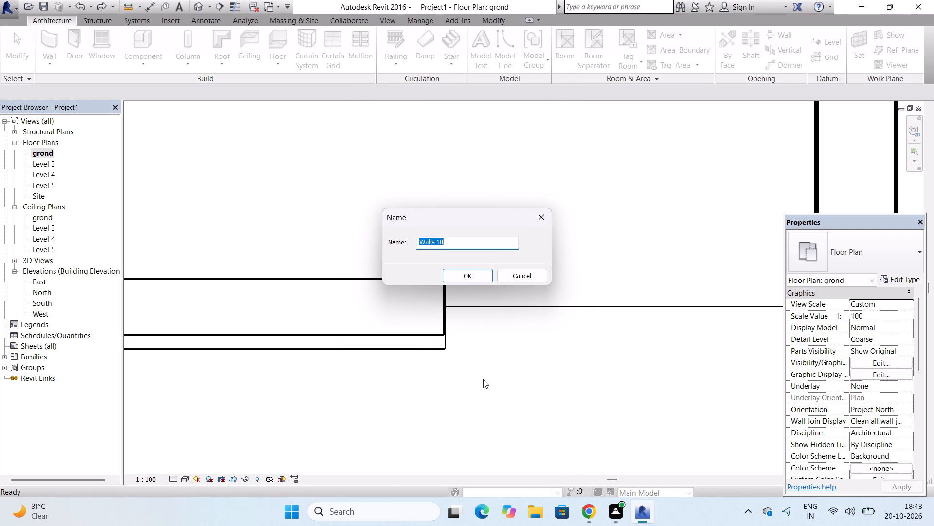
click(476, 276)
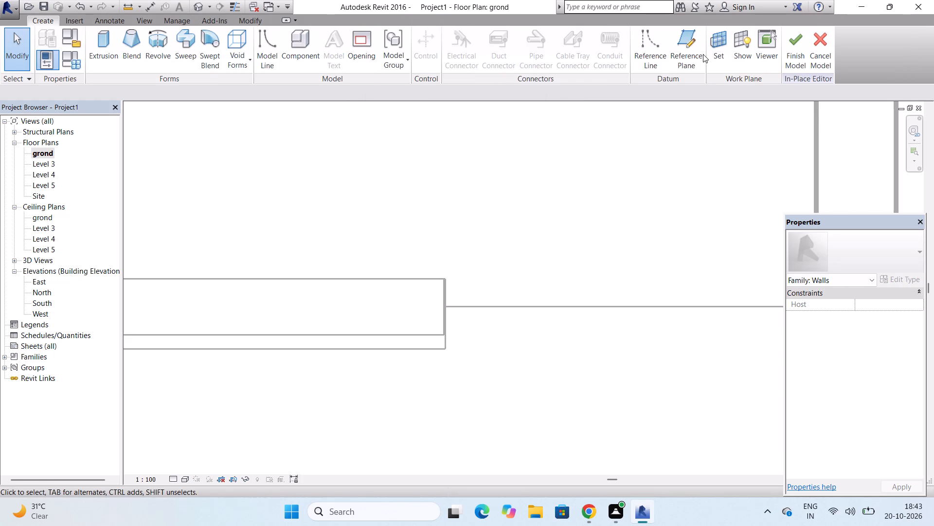
Set the component's work plane by picking the floor beside the low wall's right end.
click(727, 54)
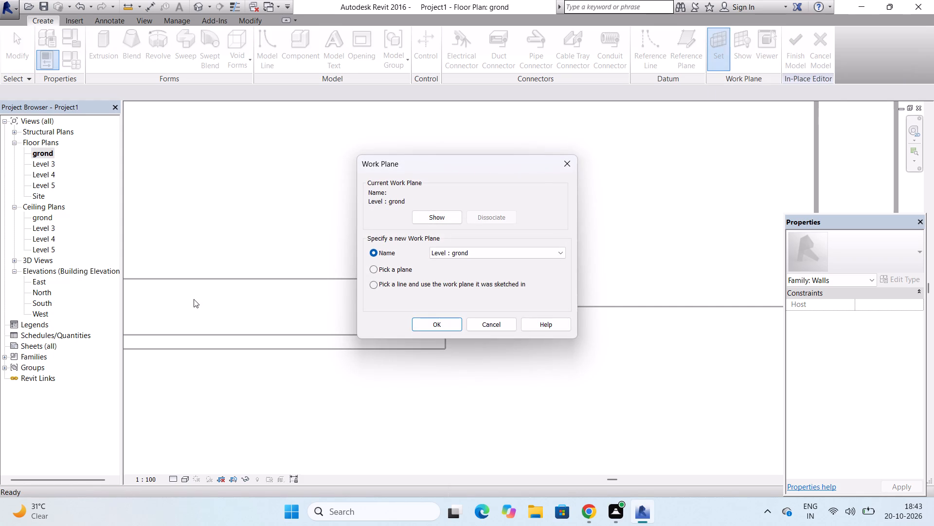
click(373, 268)
click(426, 321)
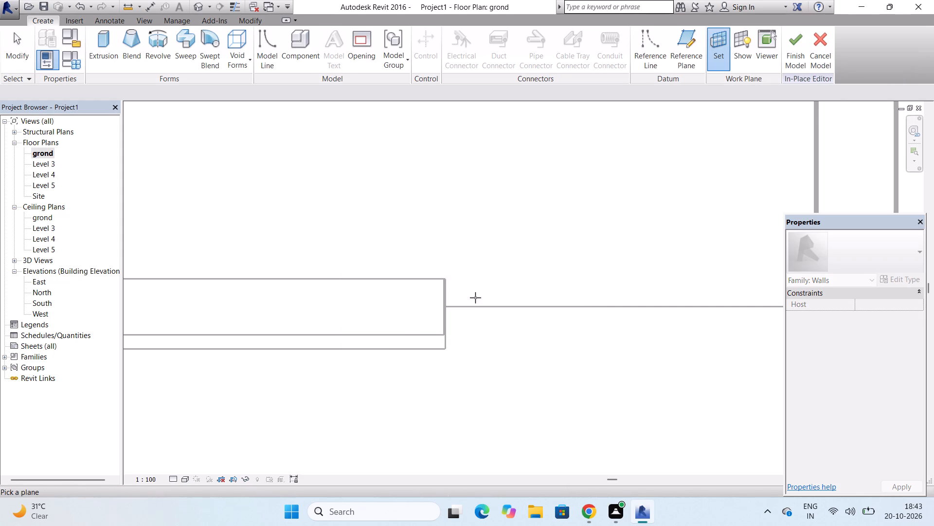
click(476, 302)
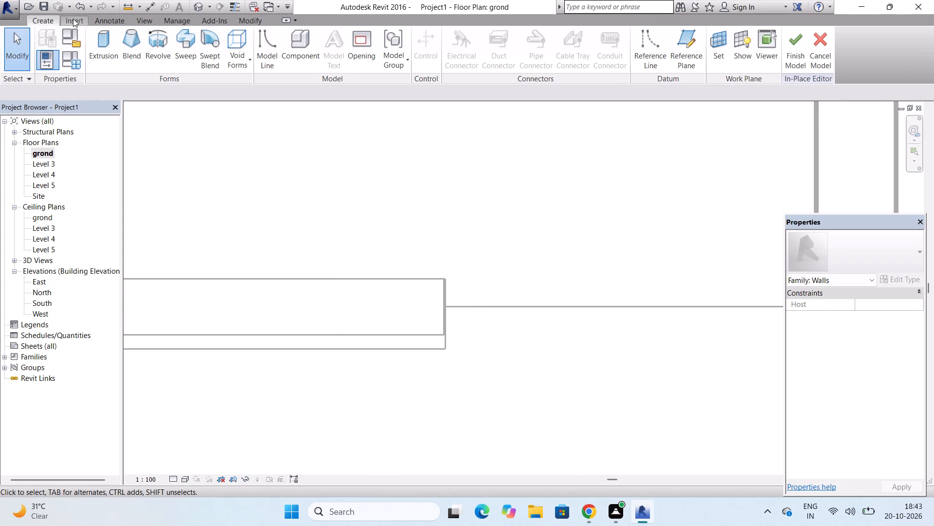
Extrude a rectangle about 2' 3" long against the low wall's right end at 1' 0" depth, and finish the in-place model.
click(94, 38)
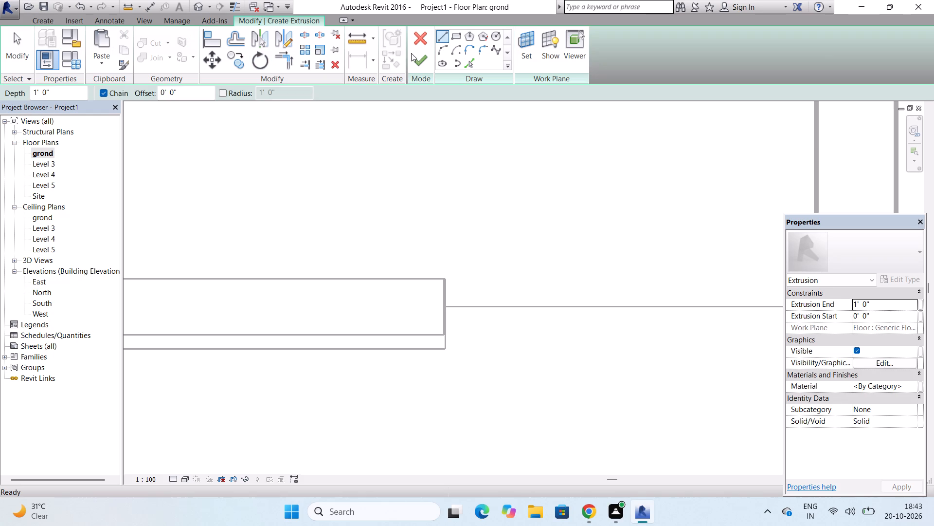
click(455, 36)
click(449, 283)
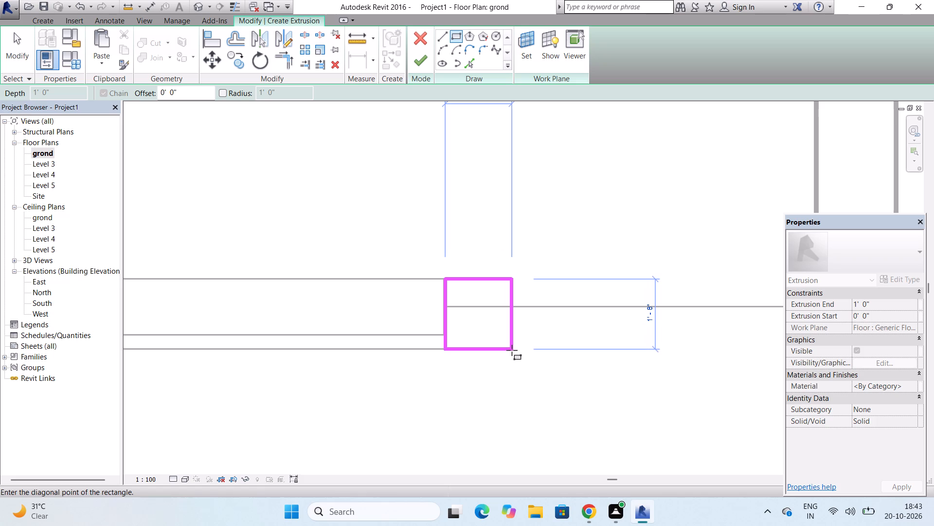
click(540, 354)
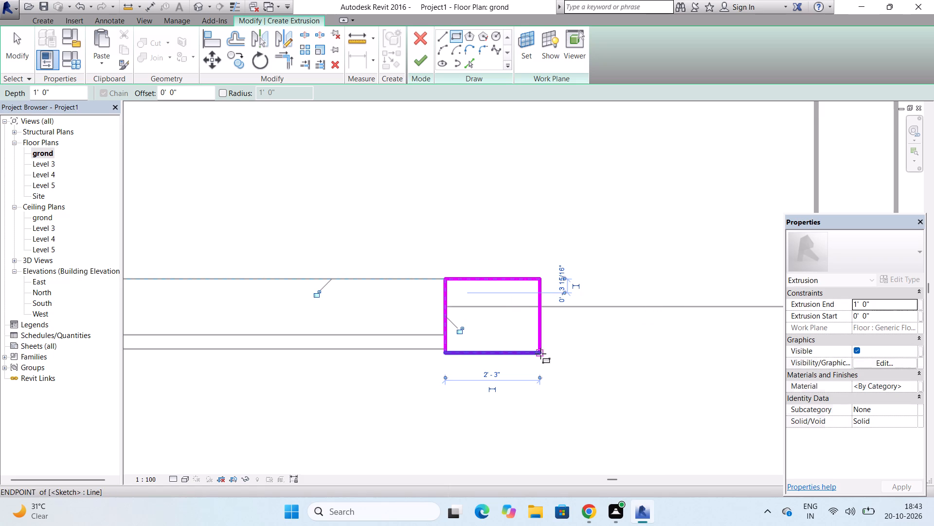
click(422, 67)
scroll(467, 288, down, 4)
scroll(465, 327, down, 4)
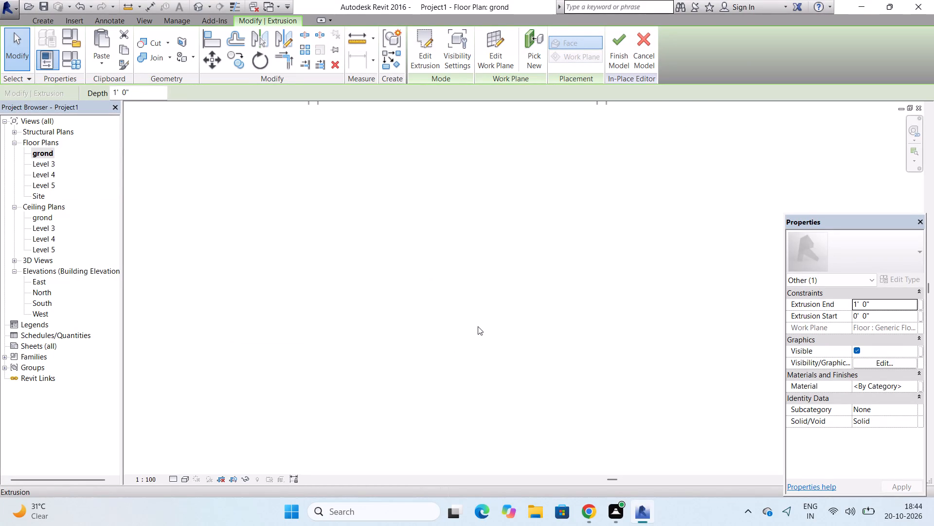
scroll(563, 352, down, 5)
scroll(623, 303, down, 2)
click(615, 64)
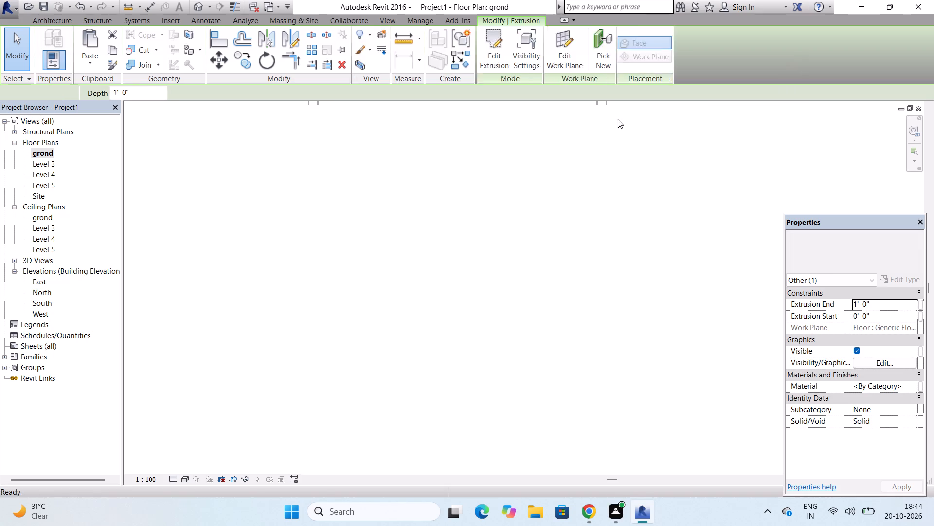
scroll(608, 198, up, 7)
scroll(605, 215, down, 4)
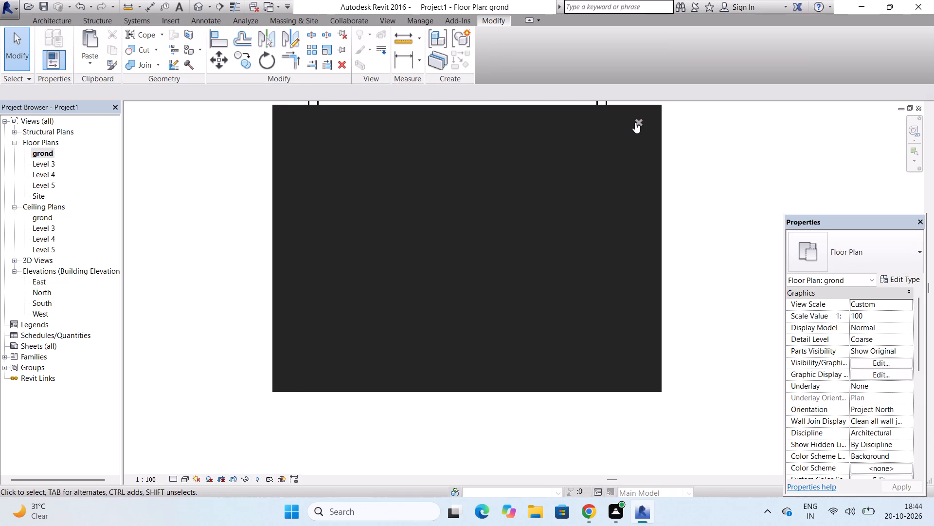
click(635, 122)
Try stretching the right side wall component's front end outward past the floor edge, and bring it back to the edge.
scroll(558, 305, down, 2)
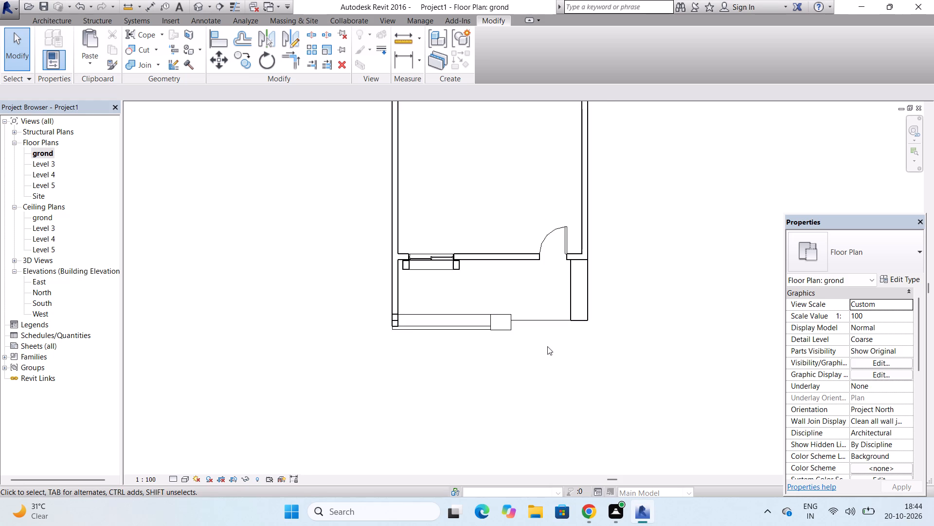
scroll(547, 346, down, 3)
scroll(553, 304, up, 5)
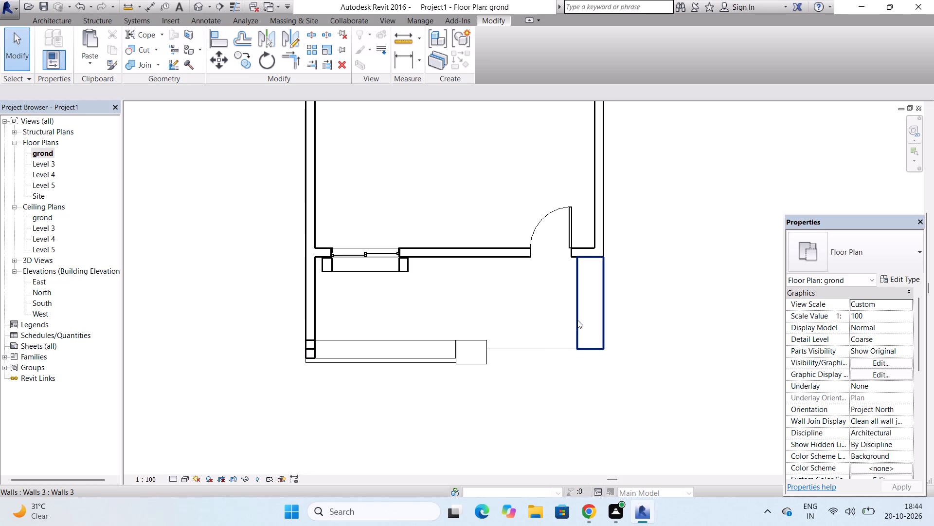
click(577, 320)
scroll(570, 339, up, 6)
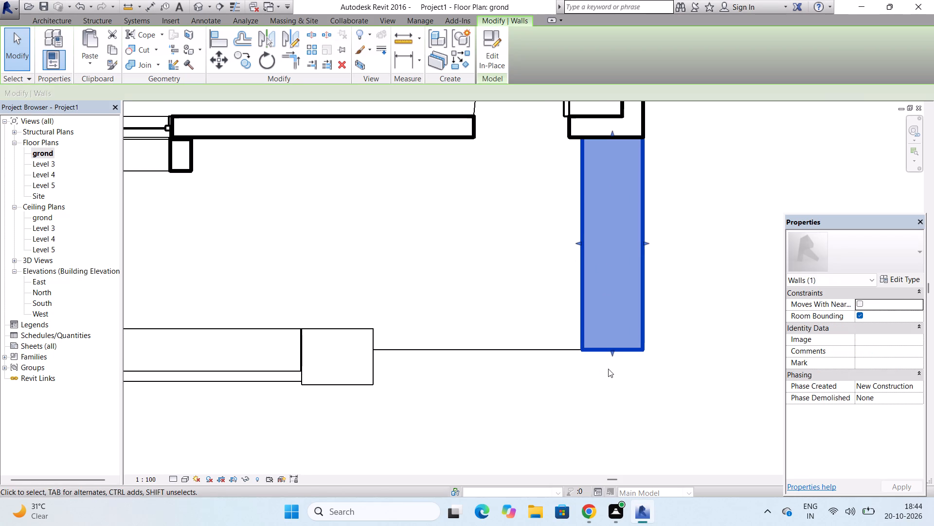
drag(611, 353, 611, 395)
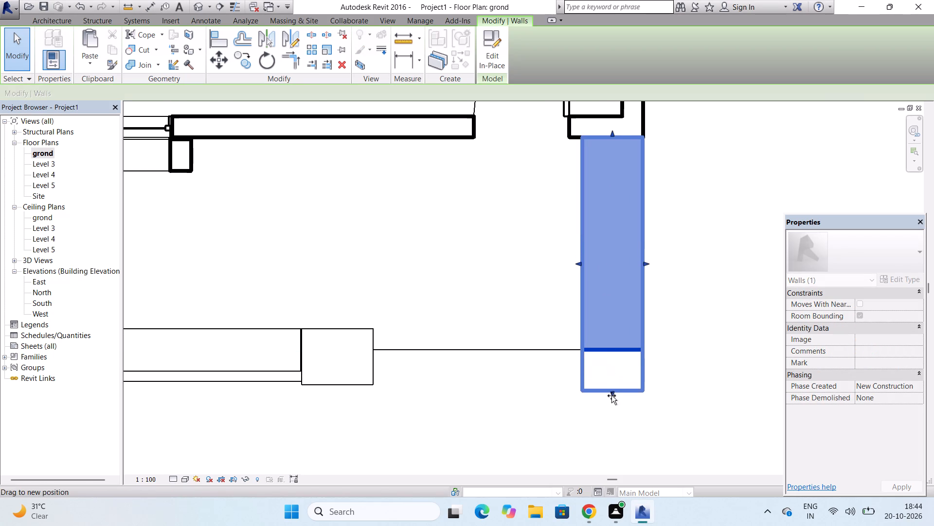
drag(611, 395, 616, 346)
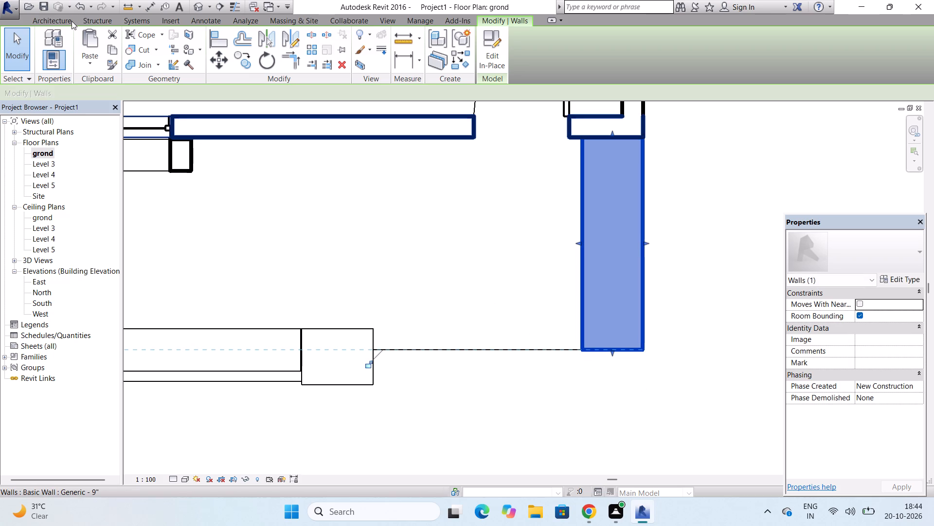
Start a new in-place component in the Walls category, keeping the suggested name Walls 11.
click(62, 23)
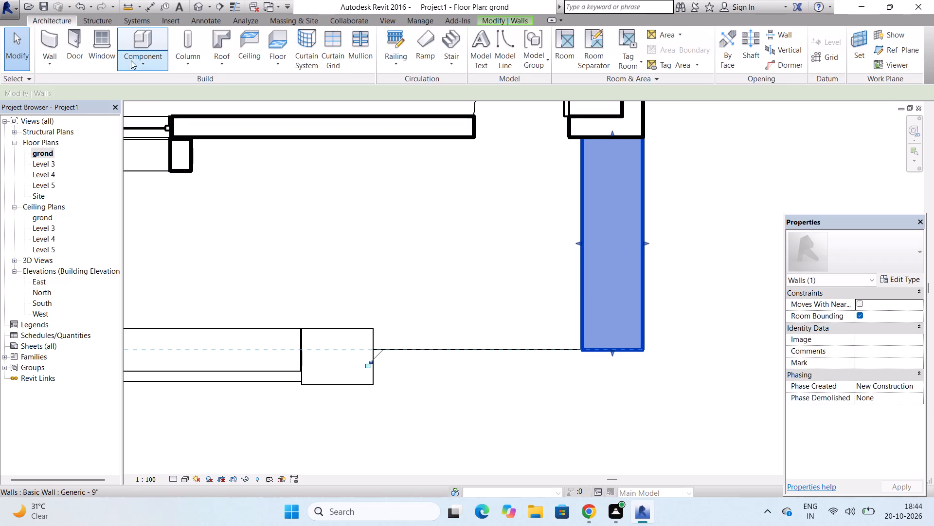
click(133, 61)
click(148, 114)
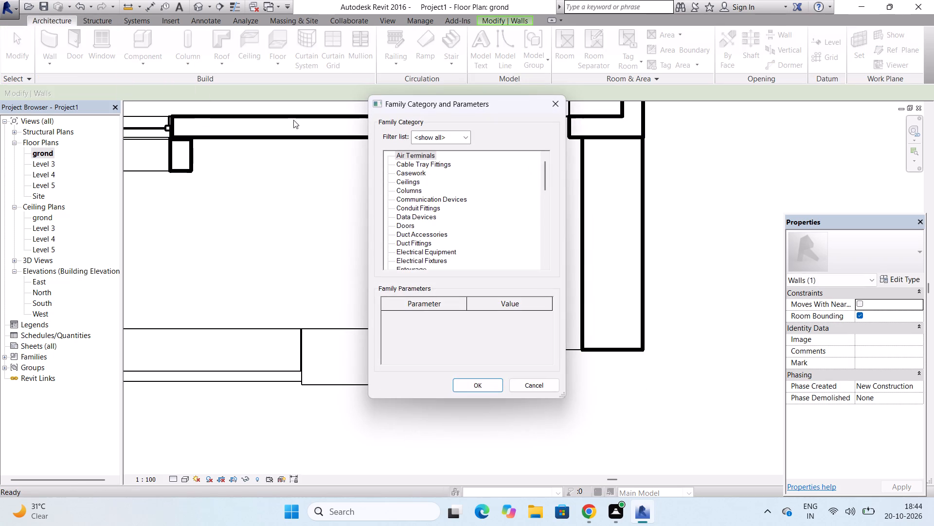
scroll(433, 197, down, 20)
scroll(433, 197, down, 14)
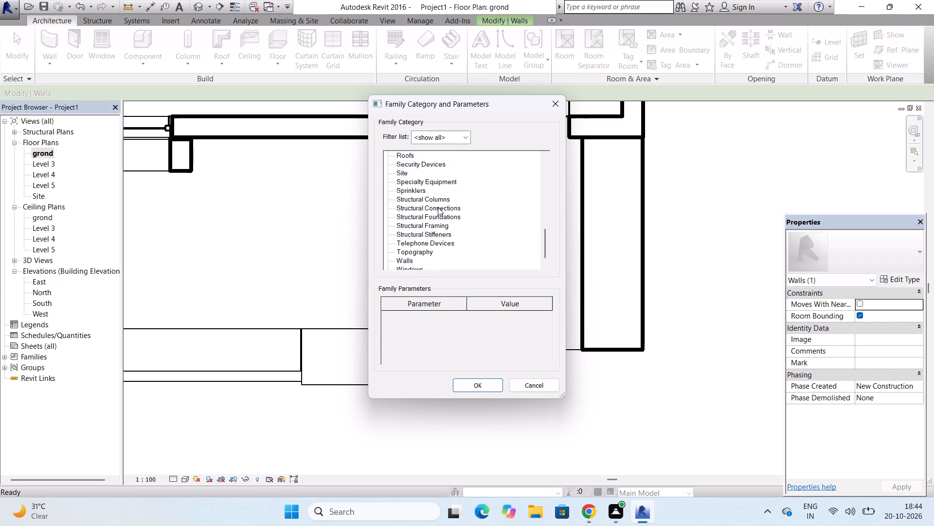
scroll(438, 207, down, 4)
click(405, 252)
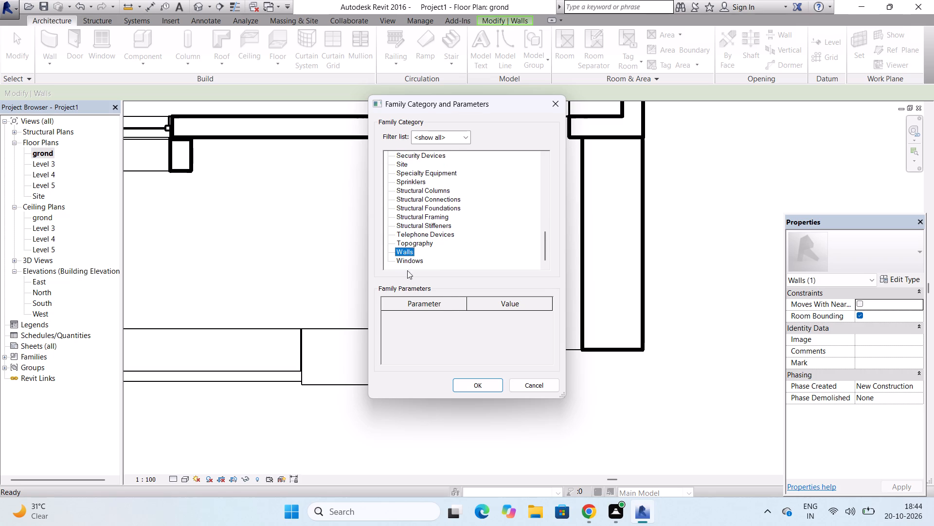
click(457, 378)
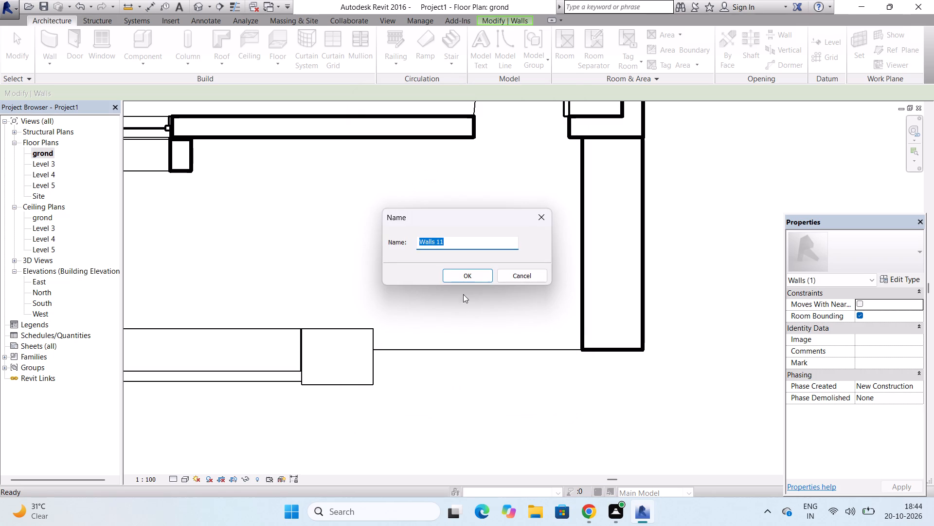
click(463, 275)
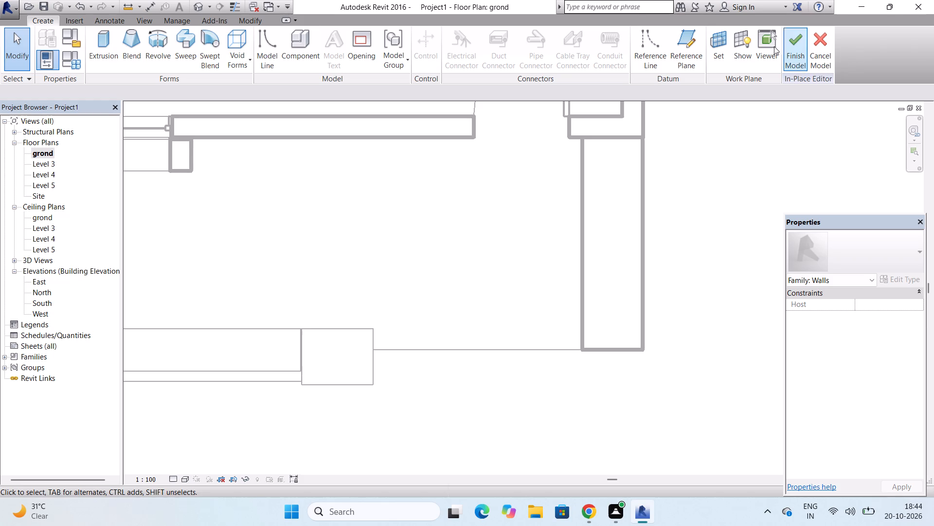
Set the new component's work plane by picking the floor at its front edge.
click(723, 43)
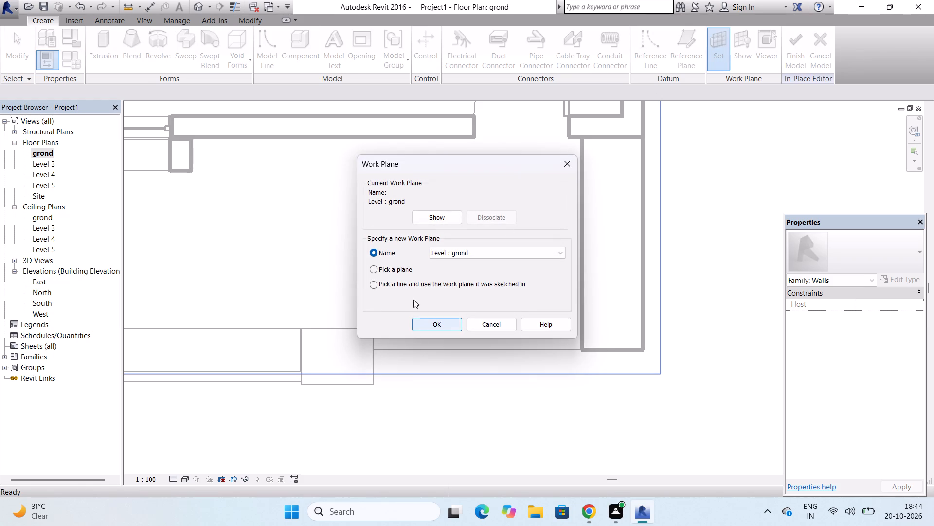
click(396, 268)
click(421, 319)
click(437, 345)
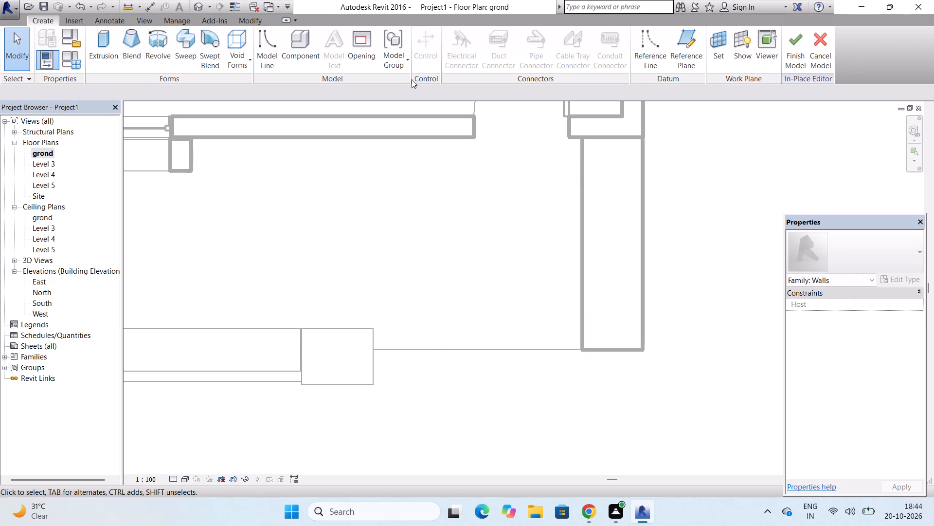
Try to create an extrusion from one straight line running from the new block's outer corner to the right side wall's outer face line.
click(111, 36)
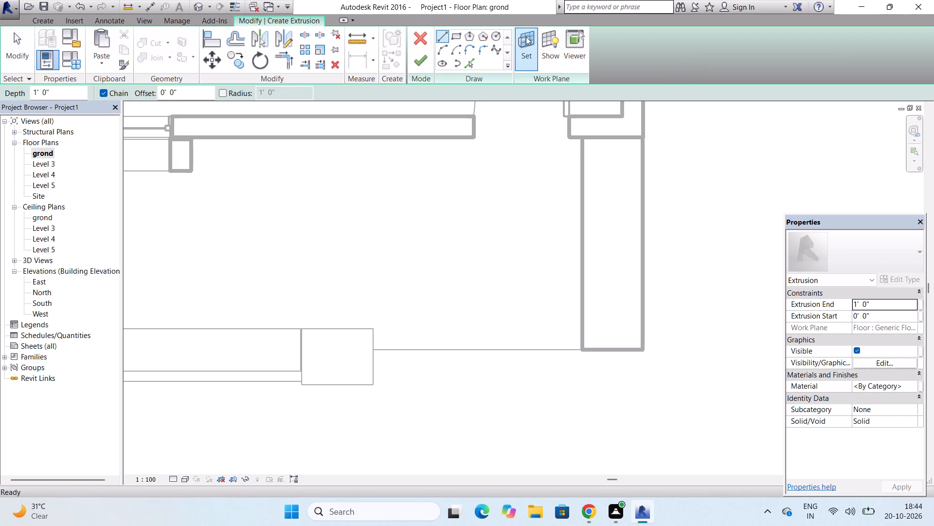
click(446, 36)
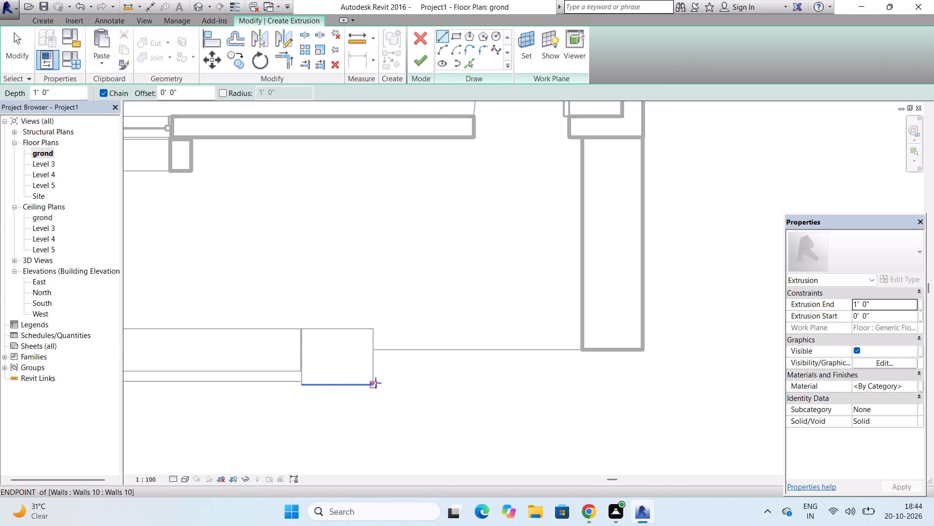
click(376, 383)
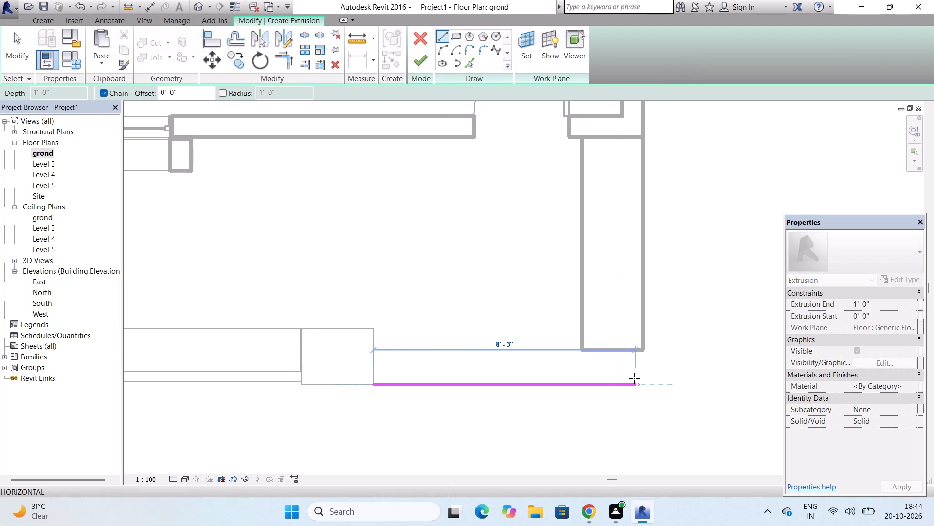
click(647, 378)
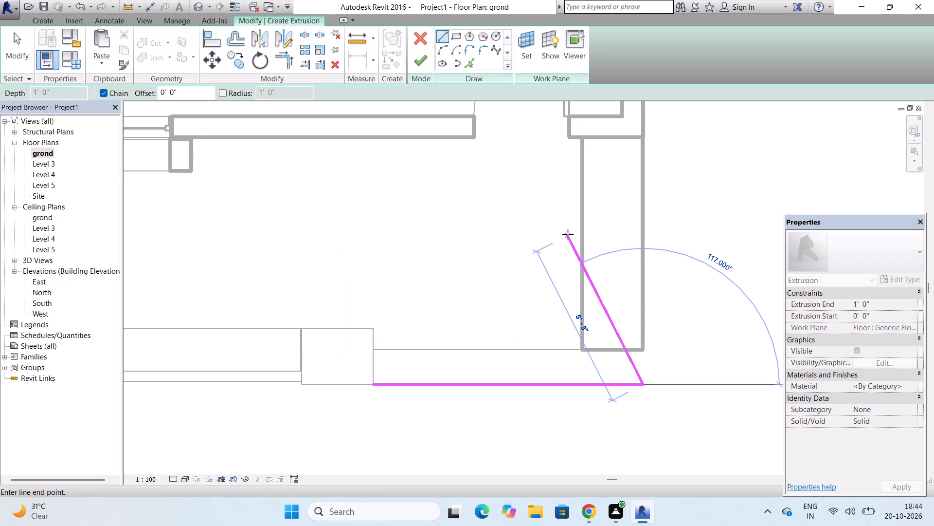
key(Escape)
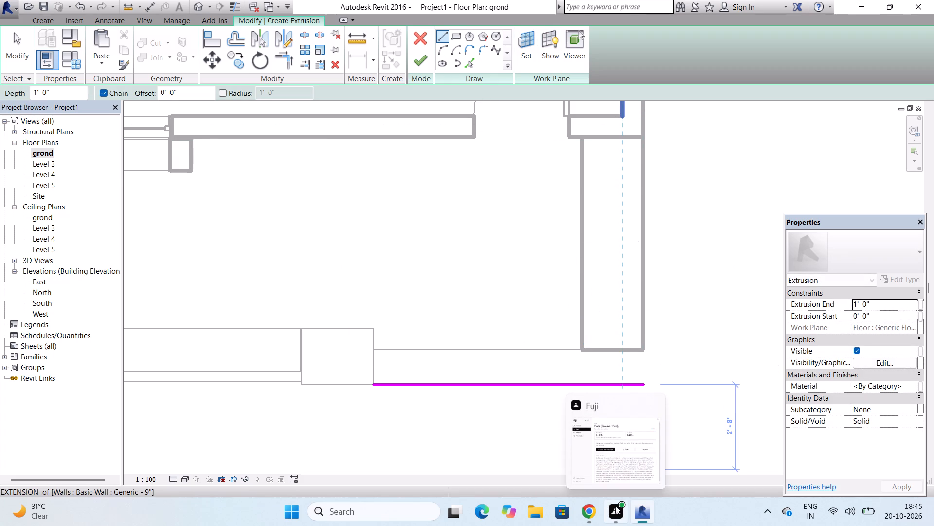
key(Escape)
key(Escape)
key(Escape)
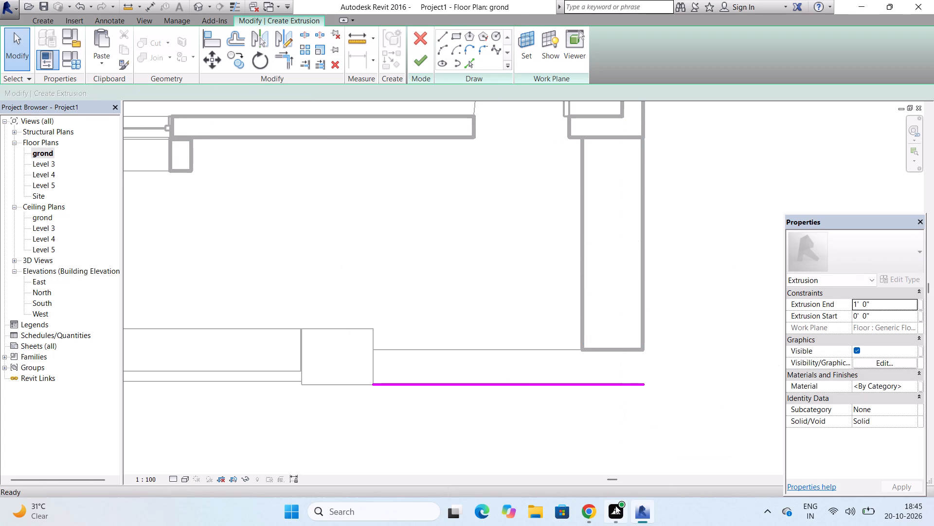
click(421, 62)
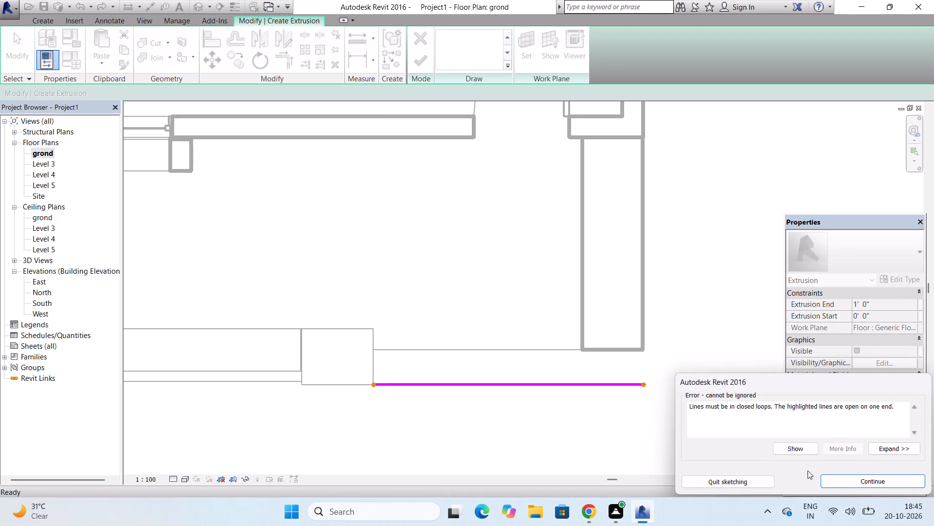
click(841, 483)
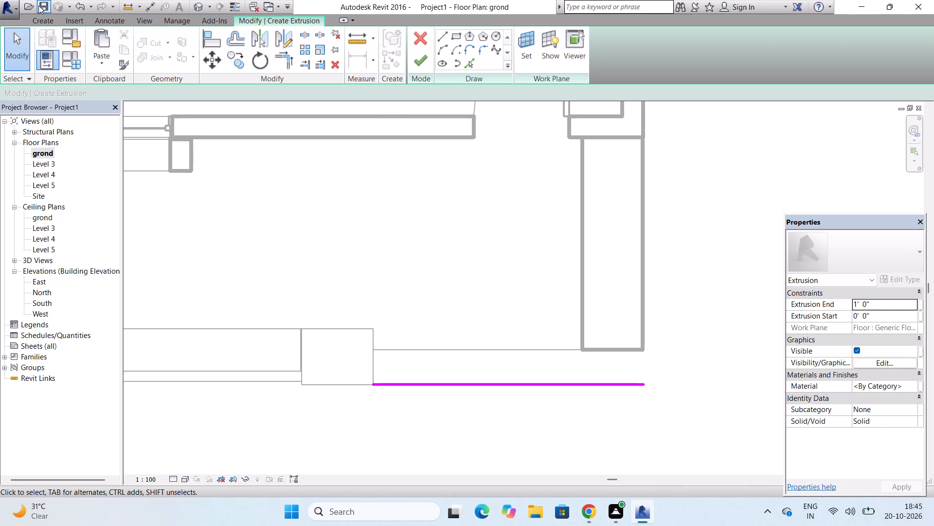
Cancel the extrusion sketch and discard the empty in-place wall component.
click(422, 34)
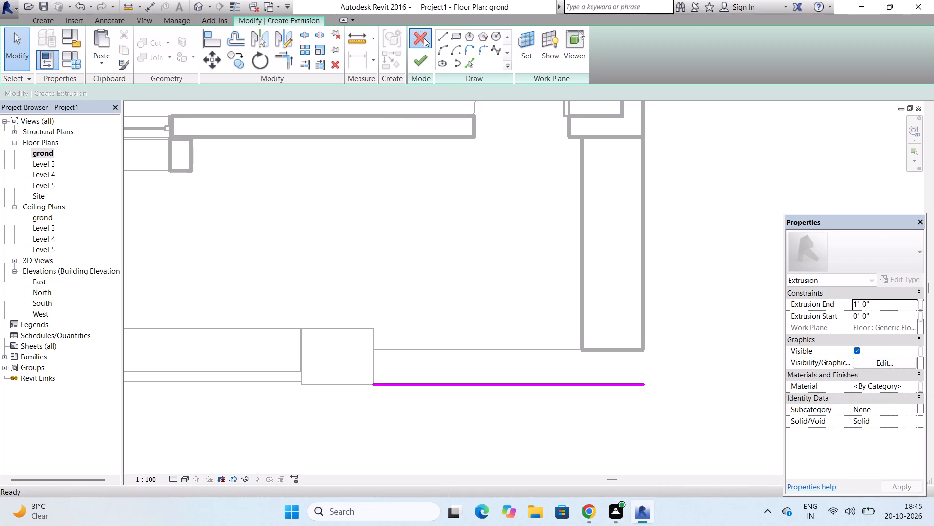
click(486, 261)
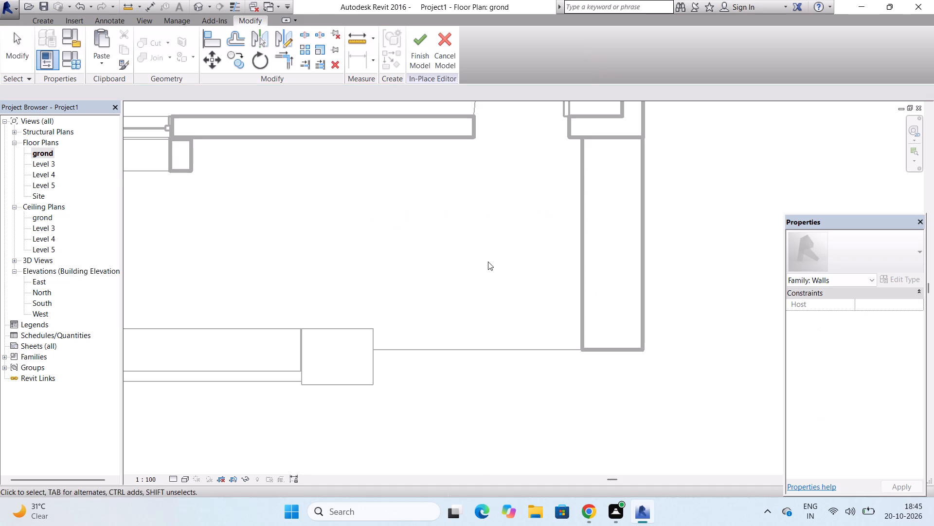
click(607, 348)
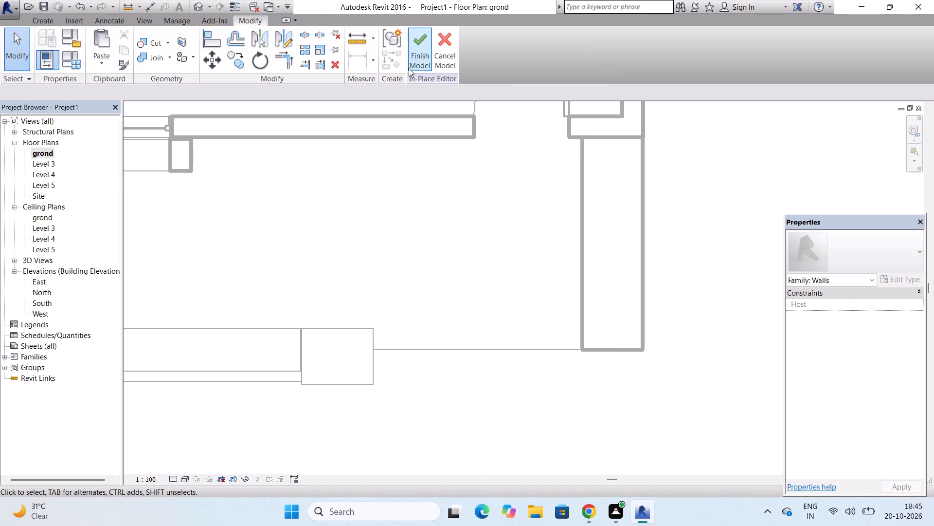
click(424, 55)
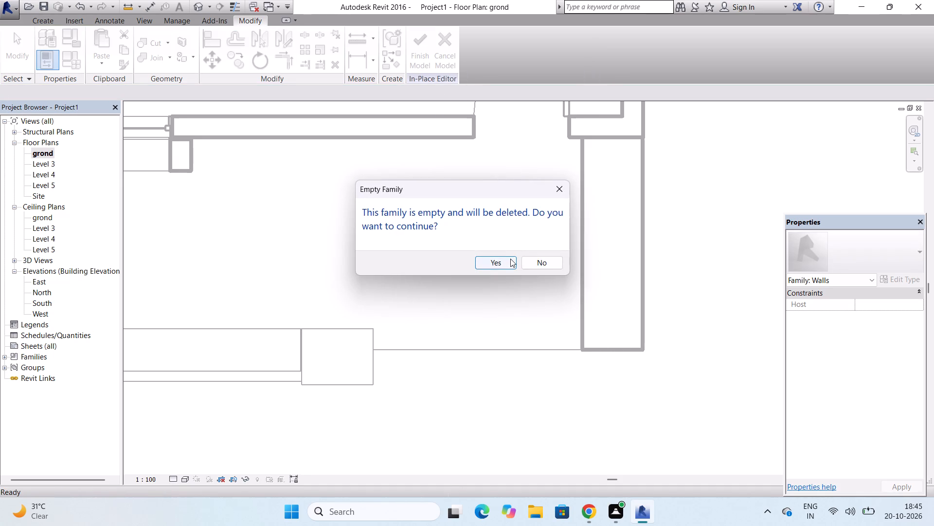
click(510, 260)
Stretch the right side wall's front end forward to about the front edge of the block beside the low panel.
click(617, 350)
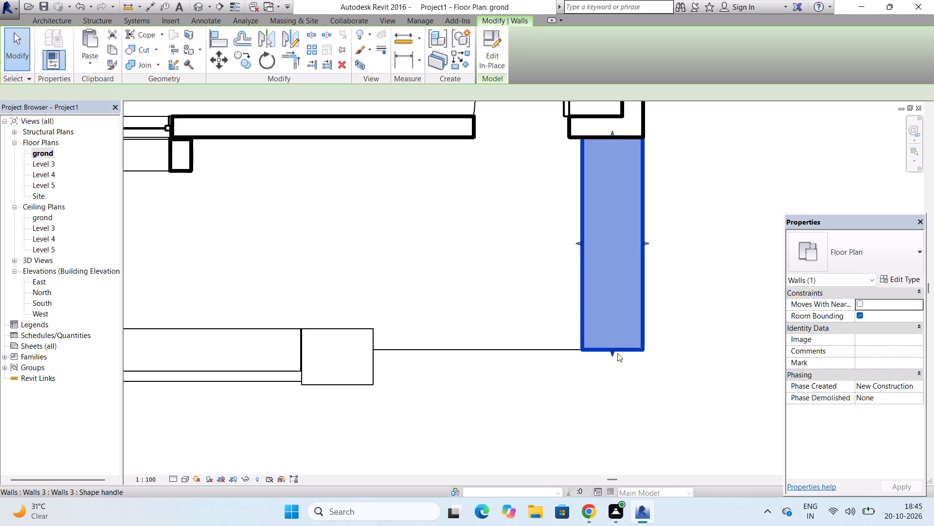
drag(611, 350, 611, 361)
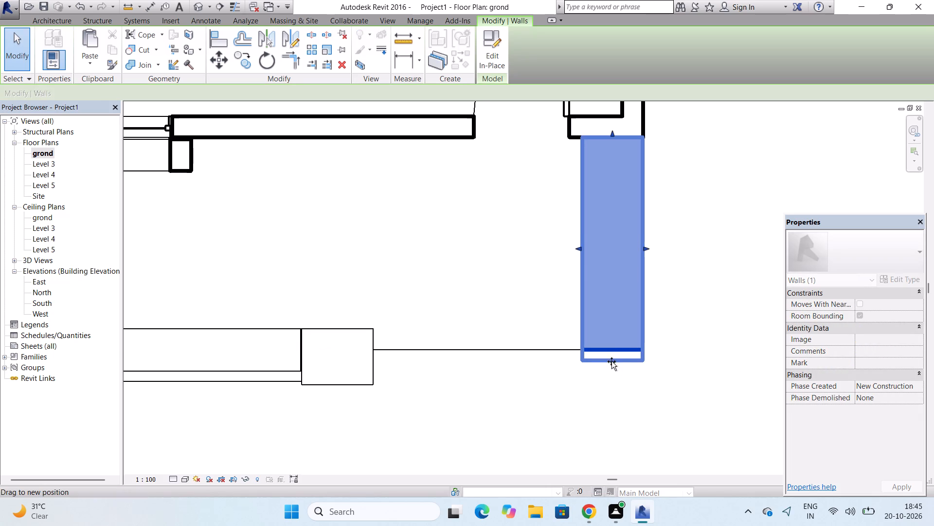
drag(611, 361, 613, 381)
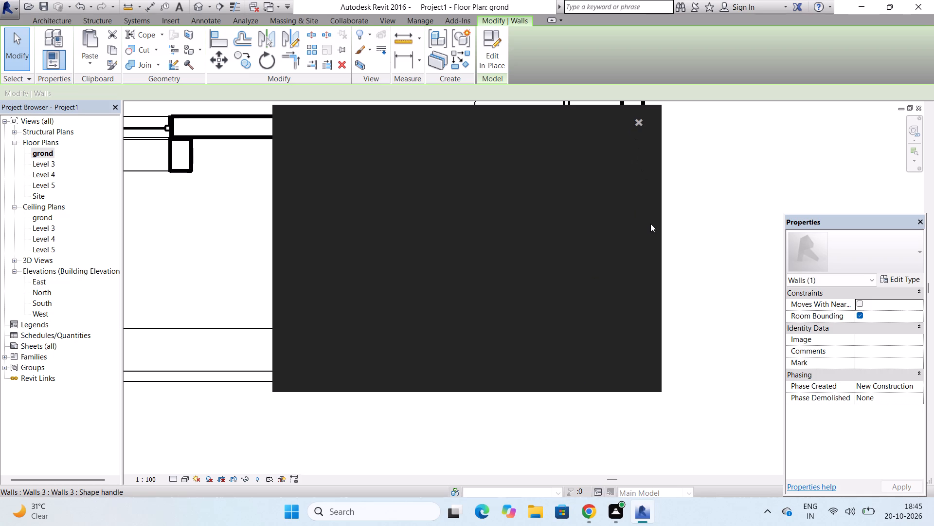
click(639, 120)
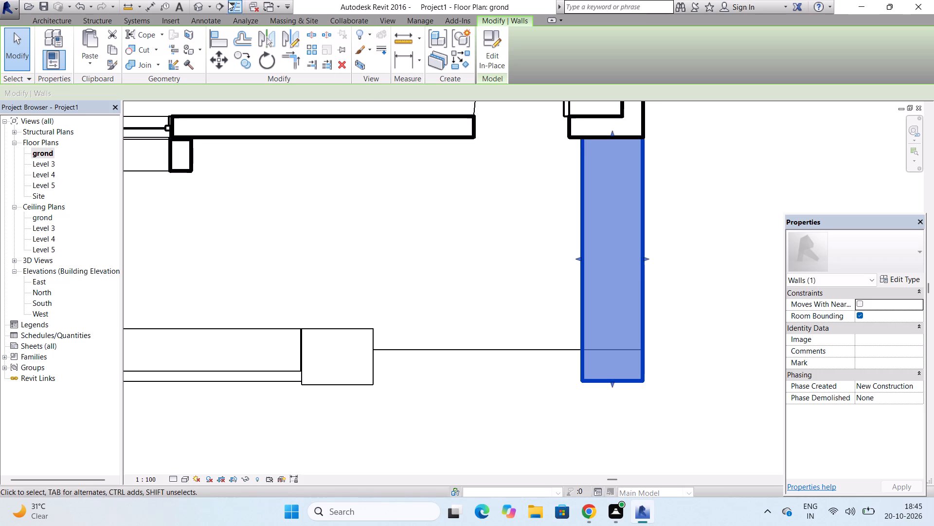
In the default 3D view, raise the top of the block beside the low panel to just above the panel's top edge.
click(198, 6)
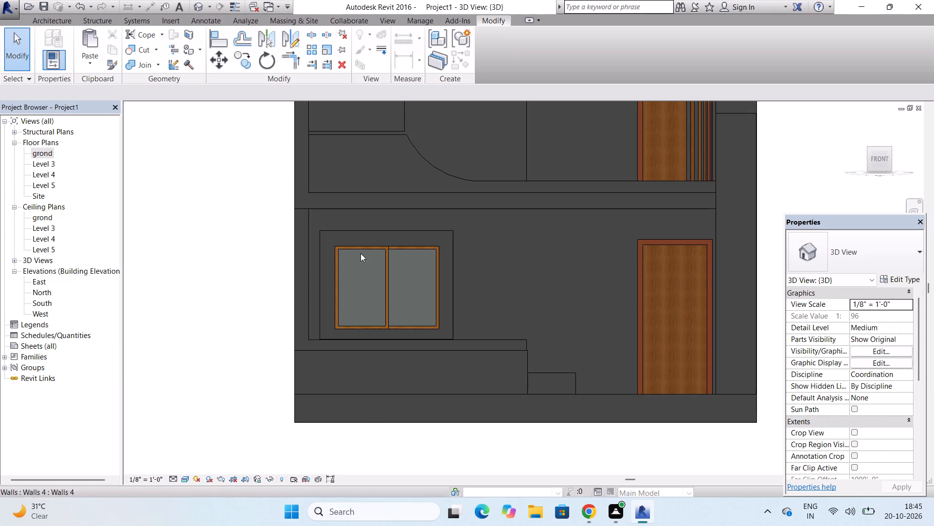
click(557, 374)
scroll(557, 374, up, 2)
drag(550, 368, 549, 329)
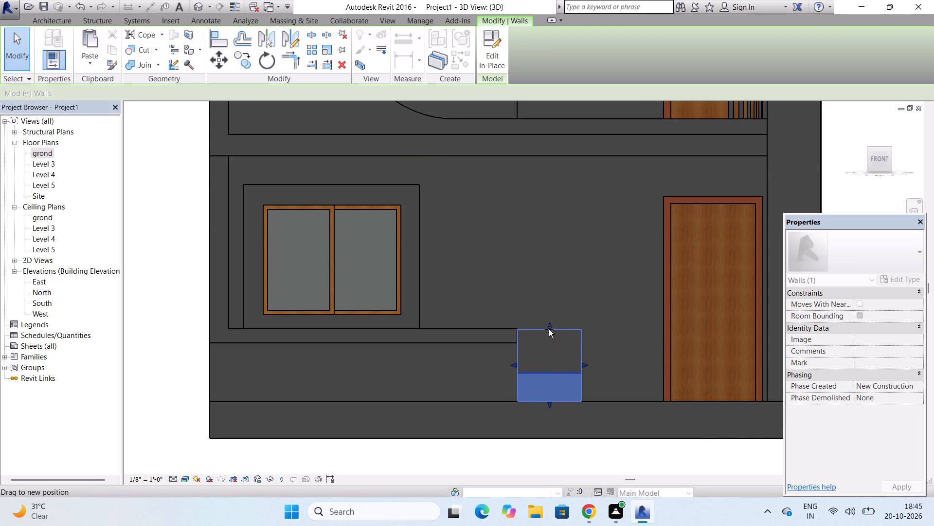
drag(549, 329, 549, 332)
drag(549, 332, 548, 327)
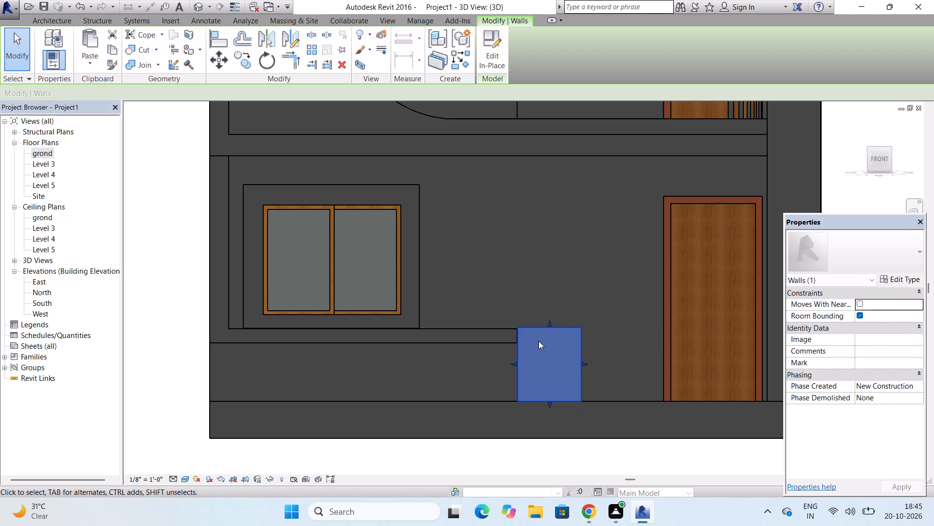
From the right side view, extend the right side wall's front face to just past the low panel's front face.
scroll(535, 345, down, 5)
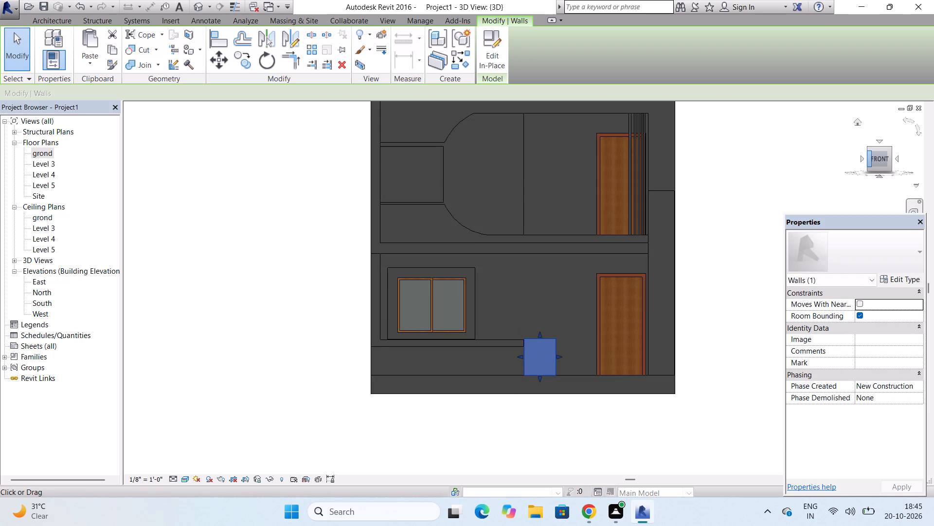
drag(870, 145, 858, 145)
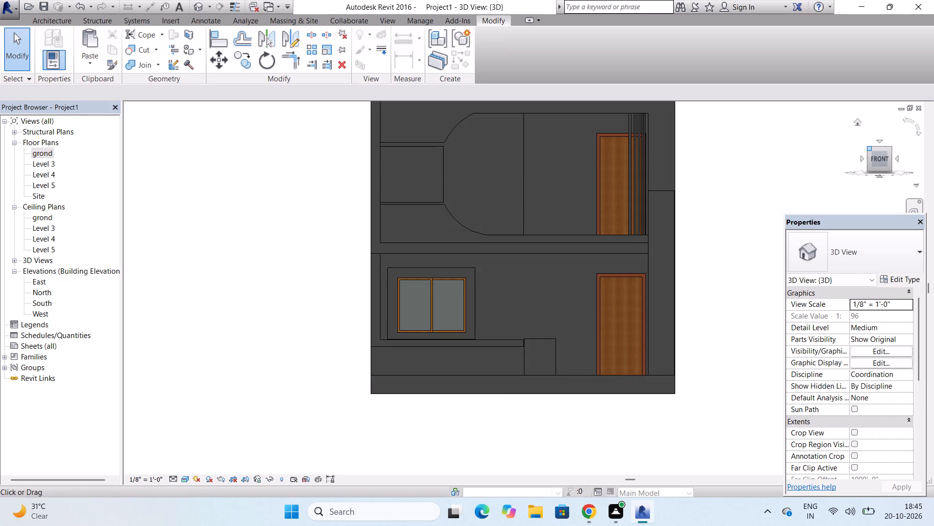
drag(868, 150, 784, 174)
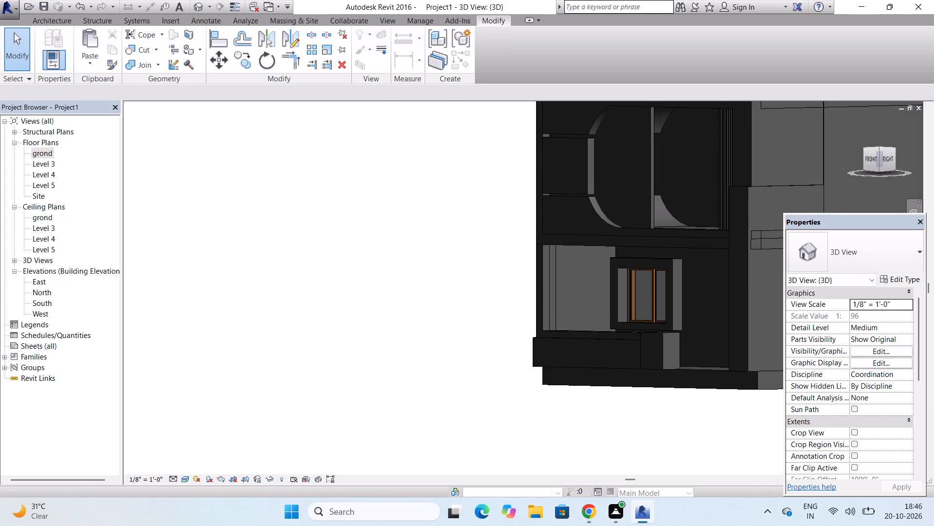
drag(784, 174, 700, 196)
scroll(526, 186, down, 3)
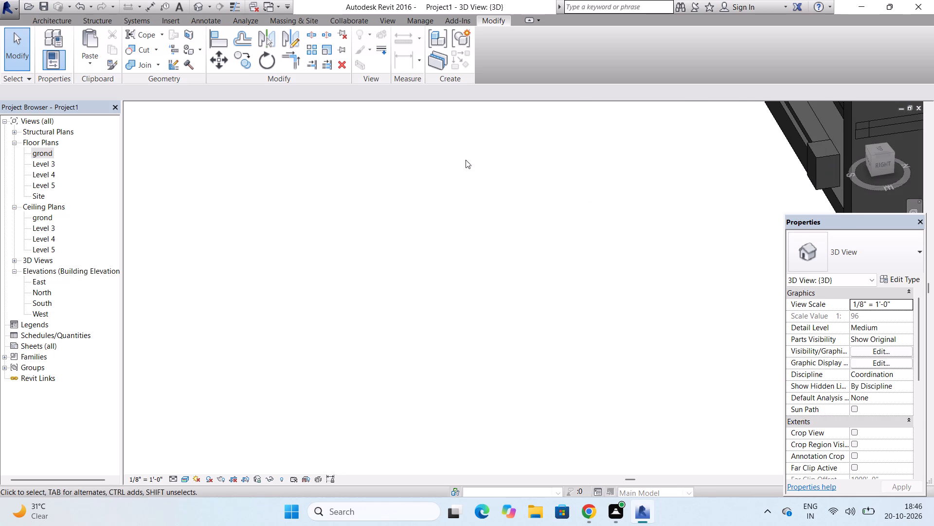
scroll(466, 160, down, 2)
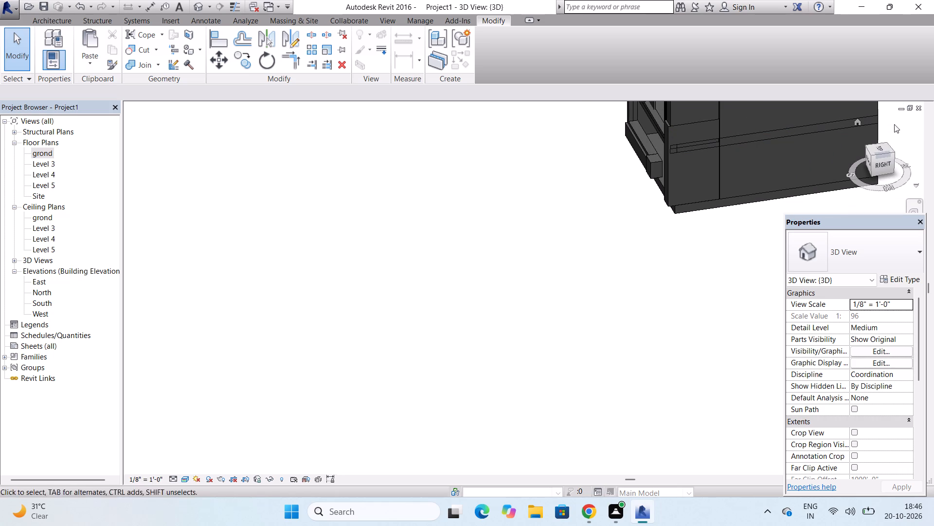
scroll(685, 210, up, 5)
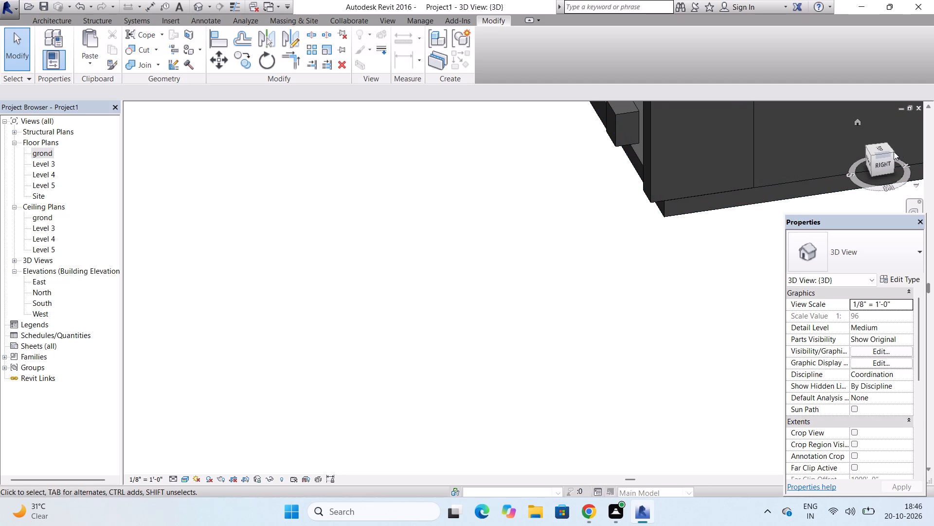
drag(875, 156, 864, 156)
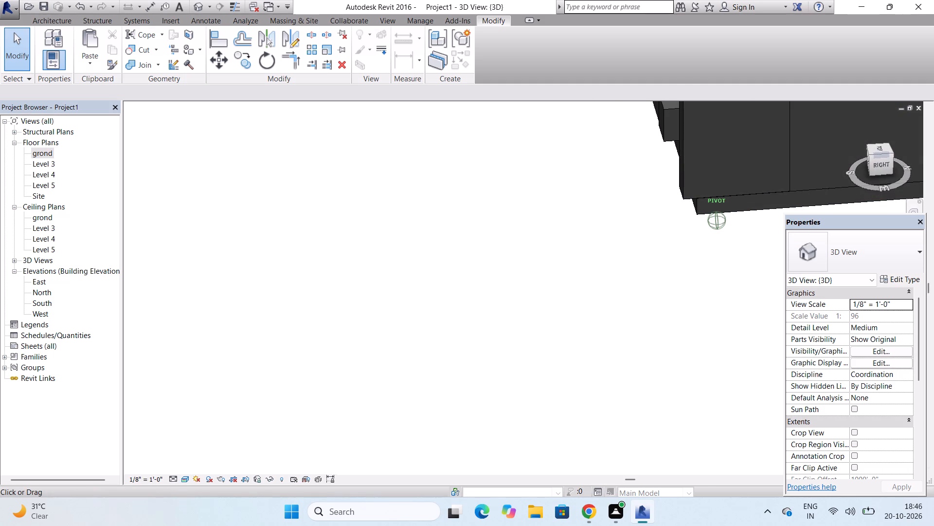
drag(864, 156, 849, 150)
scroll(613, 198, up, 3)
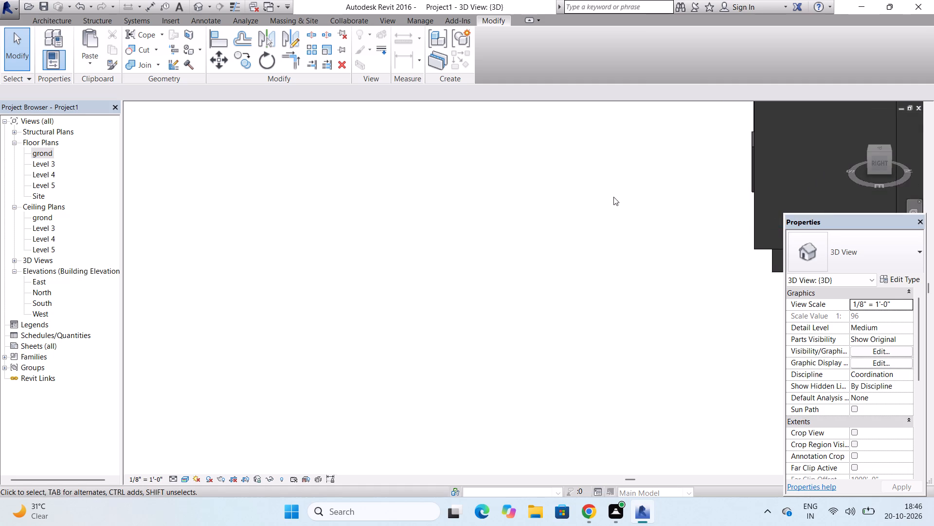
scroll(613, 197, down, 3)
click(722, 183)
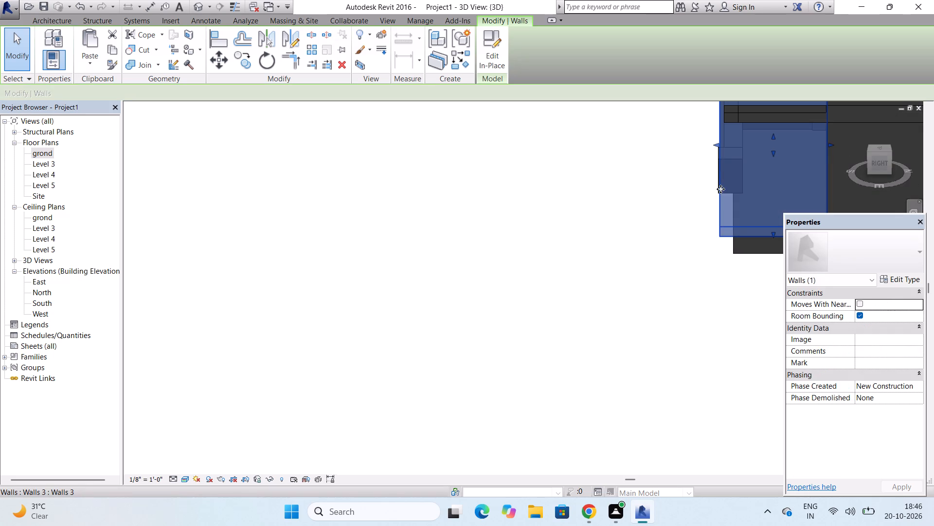
scroll(722, 138, up, 8)
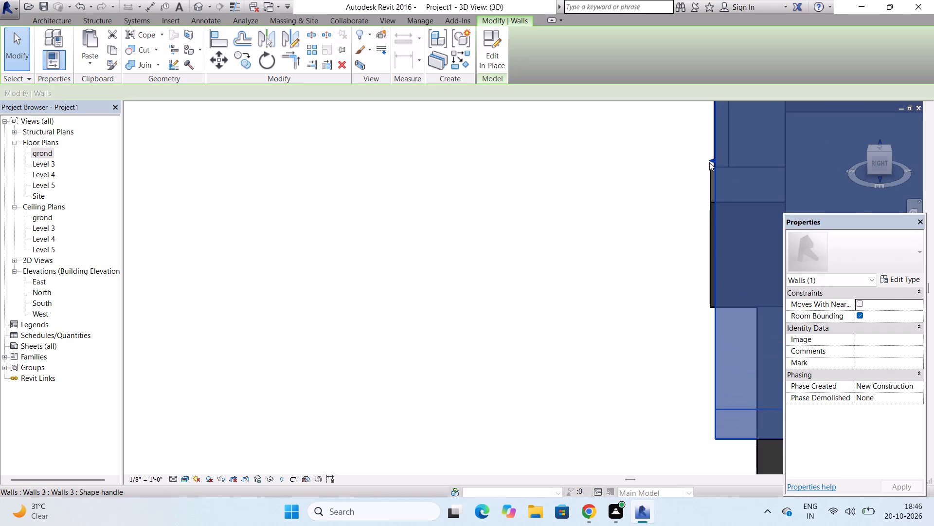
drag(709, 160, 710, 160)
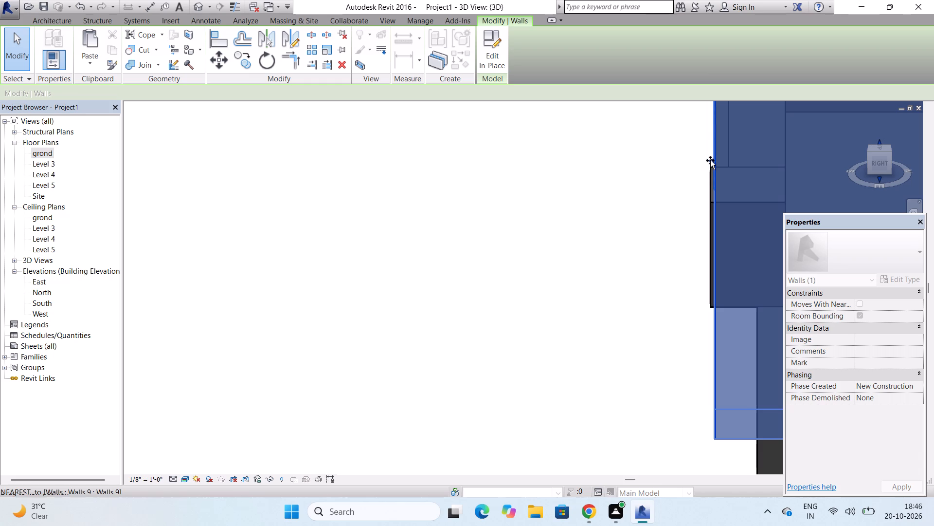
drag(710, 160, 714, 262)
drag(714, 262, 706, 295)
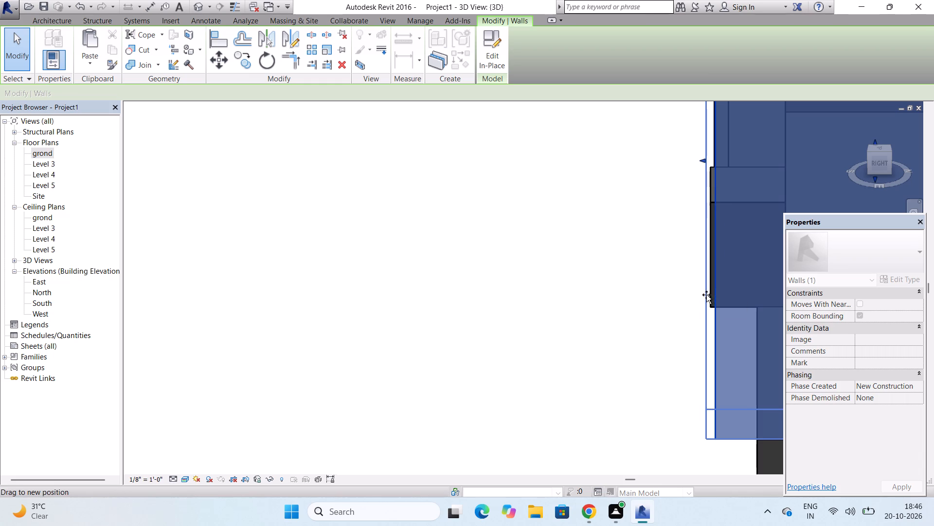
drag(706, 295, 712, 293)
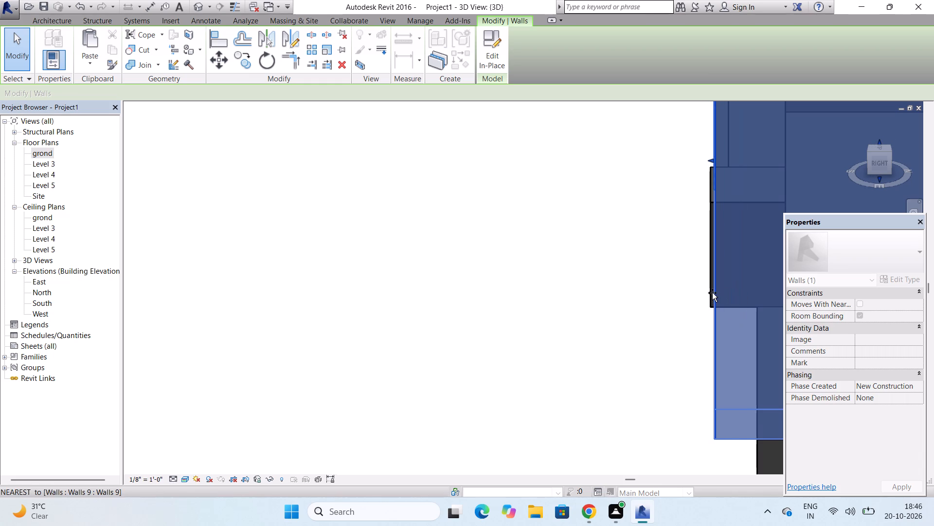
drag(712, 293, 709, 293)
scroll(709, 293, up, 5)
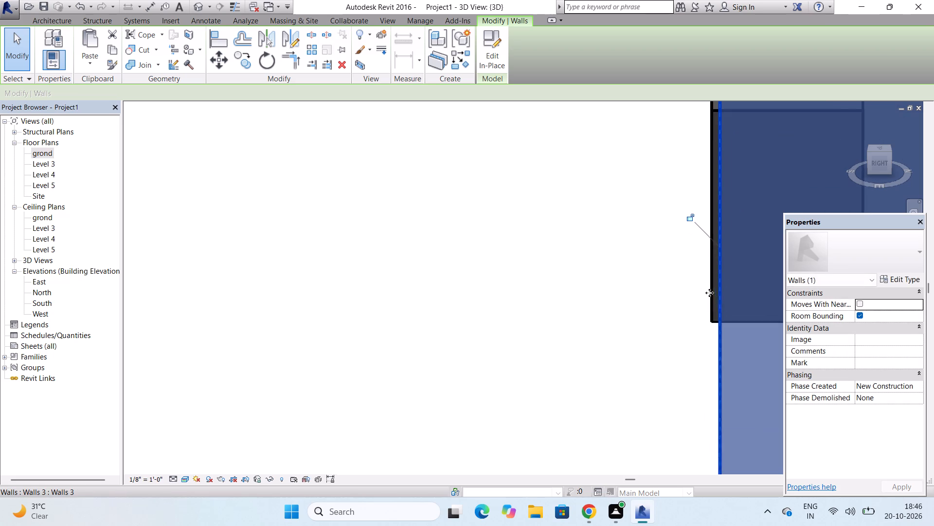
scroll(717, 314, down, 5)
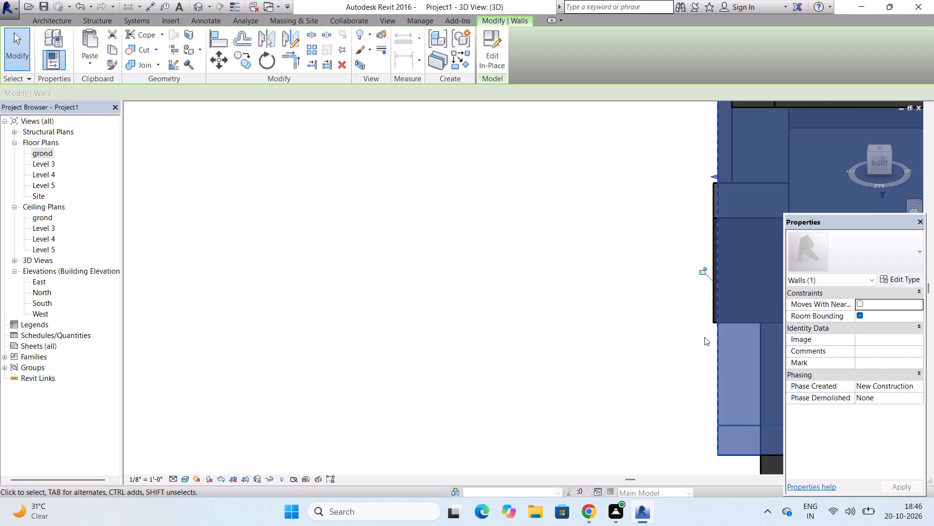
scroll(704, 336, down, 3)
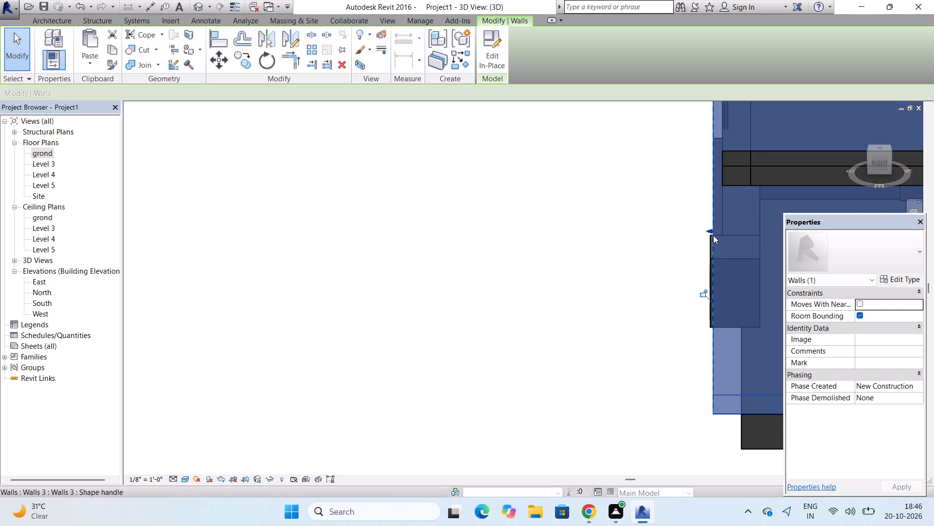
scroll(713, 235, up, 3)
click(709, 227)
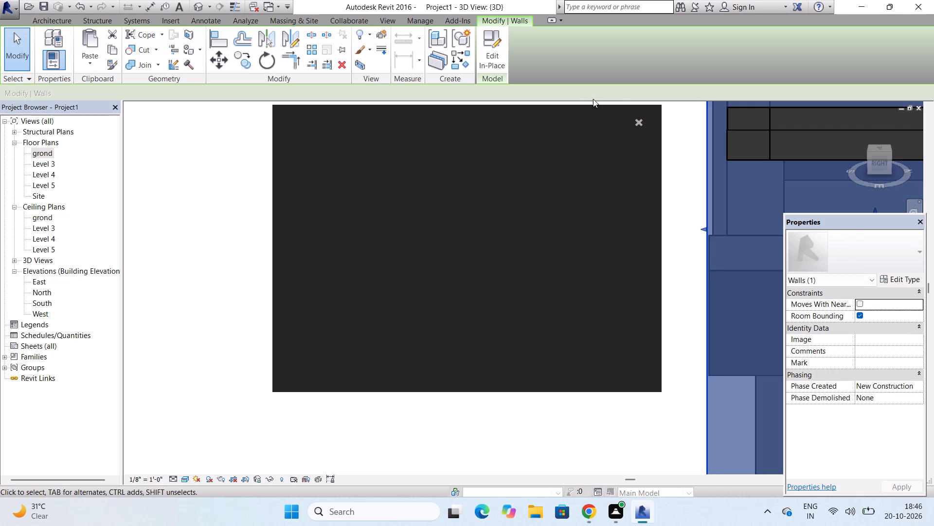
click(641, 117)
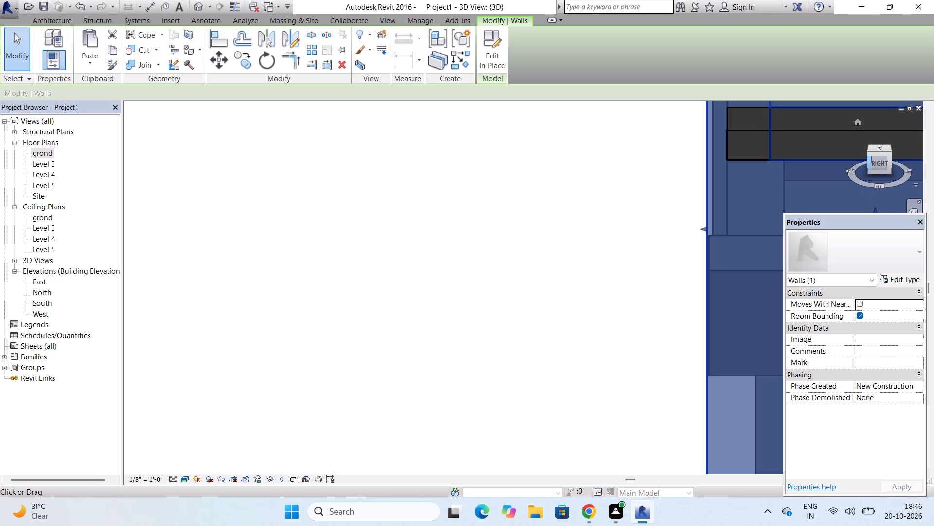
In the grond floor plan, stretch the block beside the low panel sideways until its end runs into the right side wall.
drag(868, 152, 880, 153)
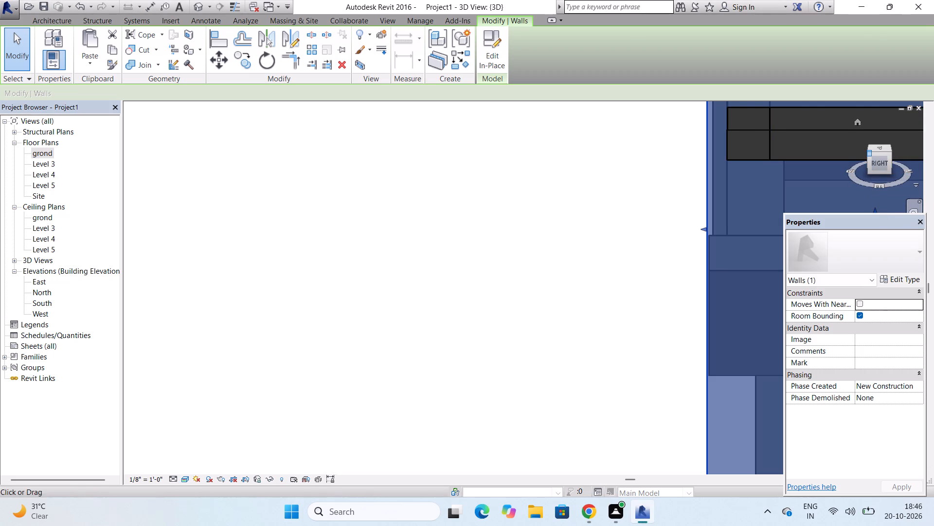
drag(880, 153, 910, 154)
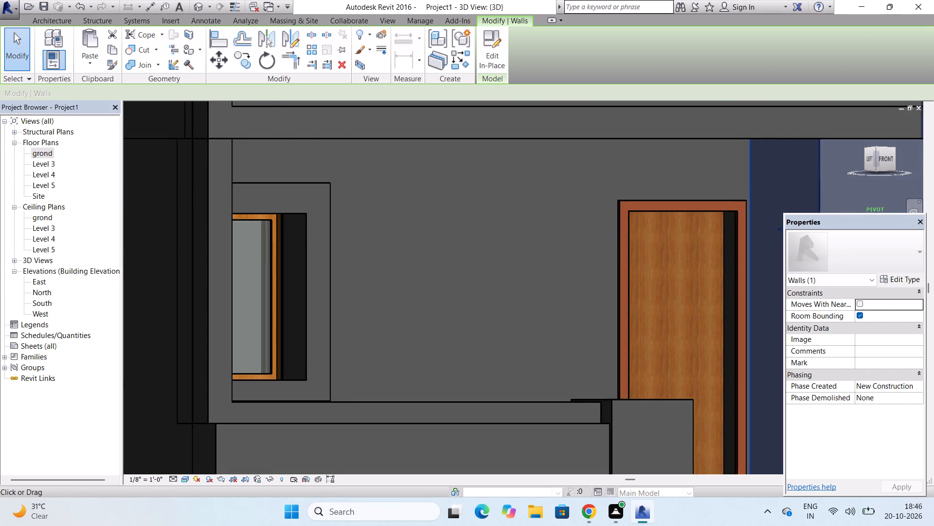
drag(910, 154, 866, 161)
scroll(628, 210, down, 11)
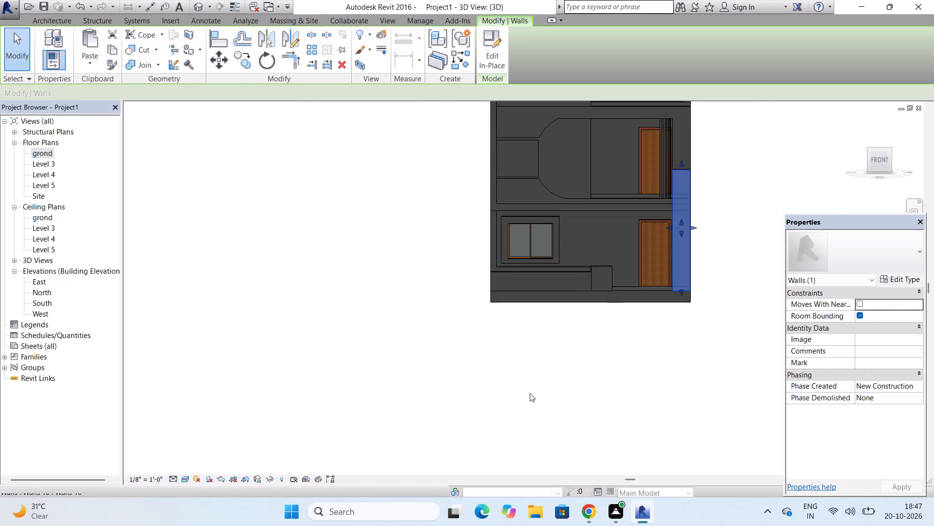
click(498, 362)
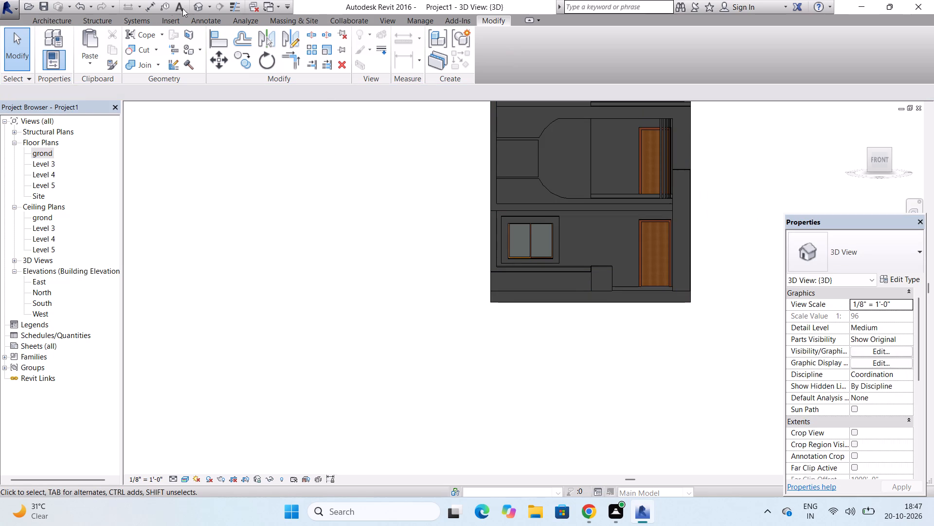
double_click(45, 155)
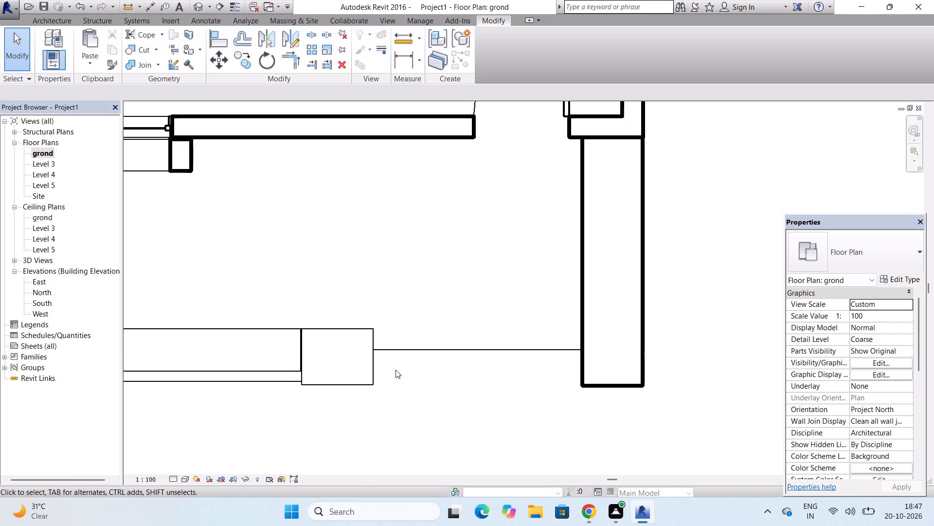
click(373, 376)
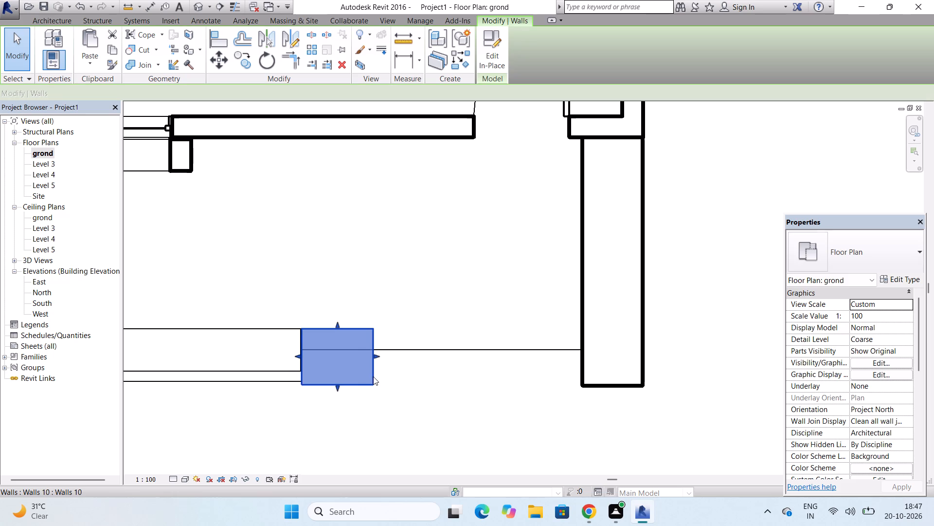
drag(374, 356, 593, 362)
Pull the right side wall's front end back flush with the front face of the block beside the low panel.
scroll(612, 391, up, 4)
click(616, 380)
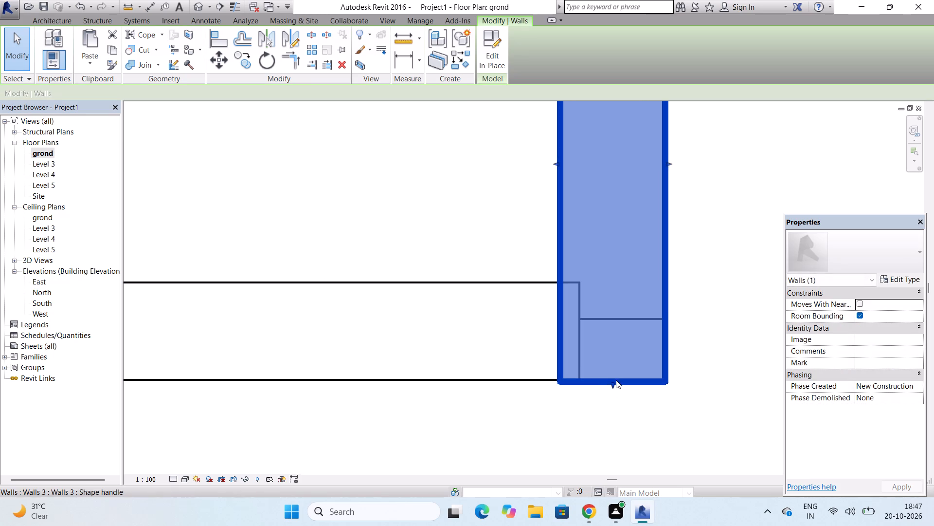
drag(612, 385, 611, 382)
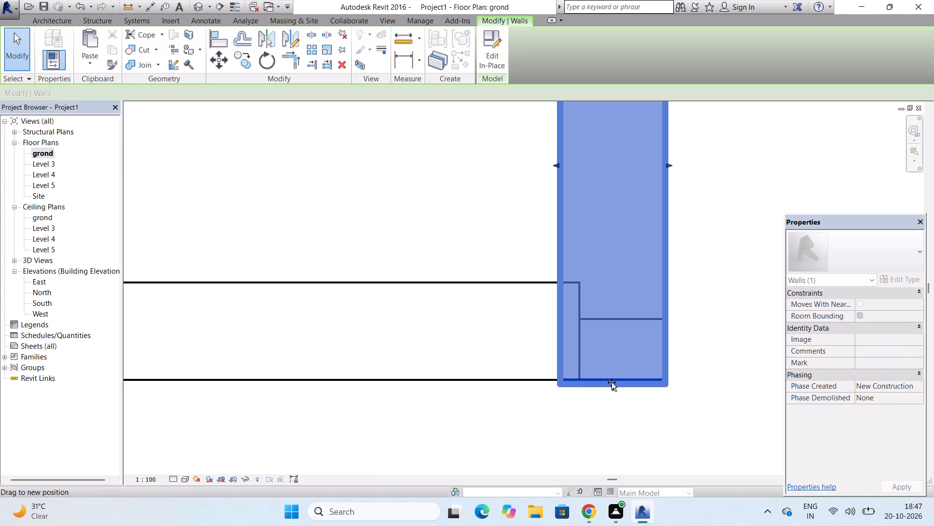
drag(611, 382, 611, 377)
scroll(611, 377, down, 5)
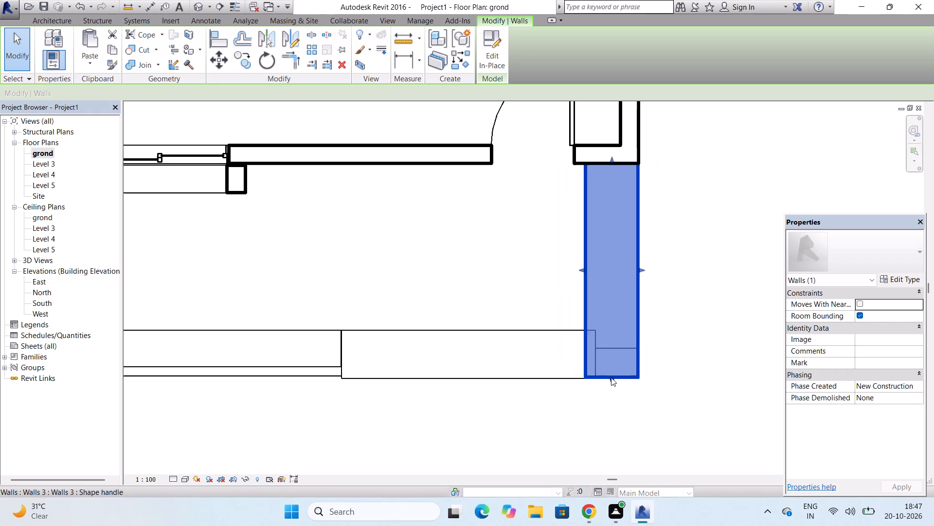
Shorten the block beside the low panel to a roughly square footprint, clear of the right side wall.
click(562, 330)
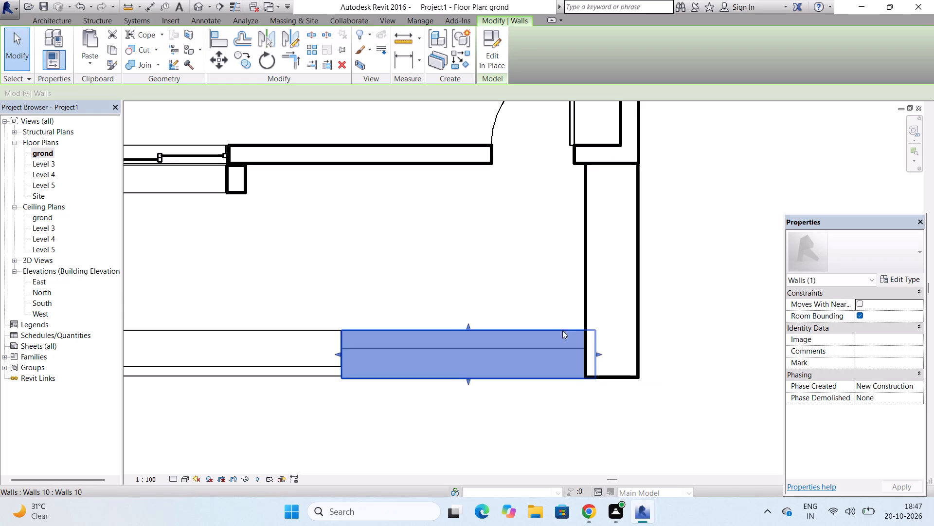
drag(597, 352, 559, 355)
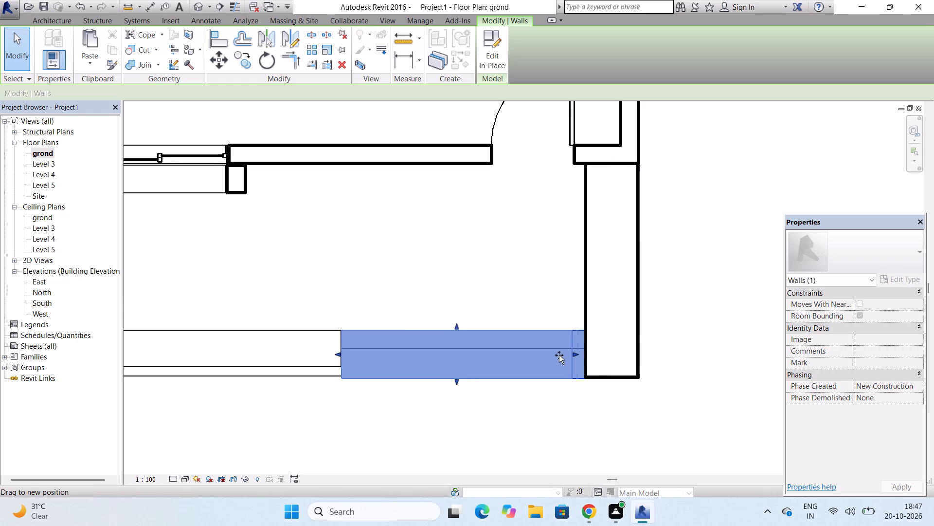
drag(559, 355, 384, 357)
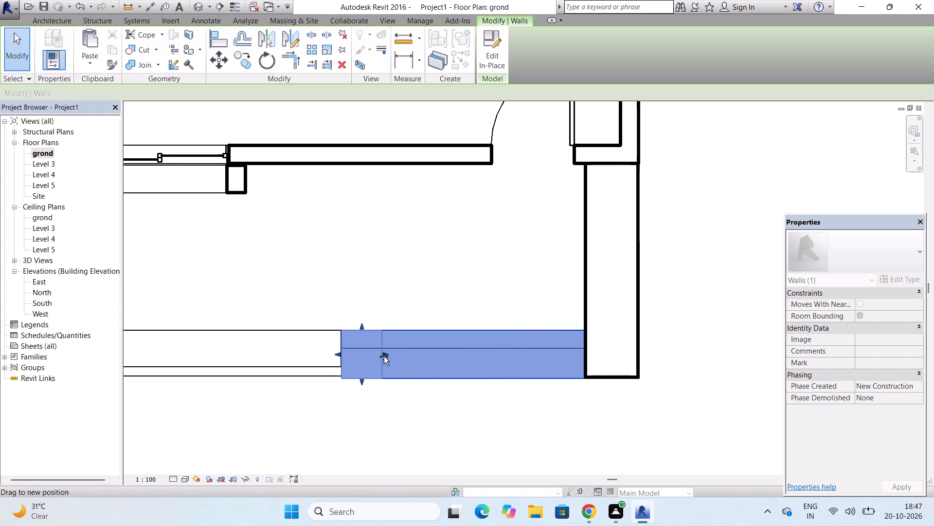
drag(384, 357, 389, 356)
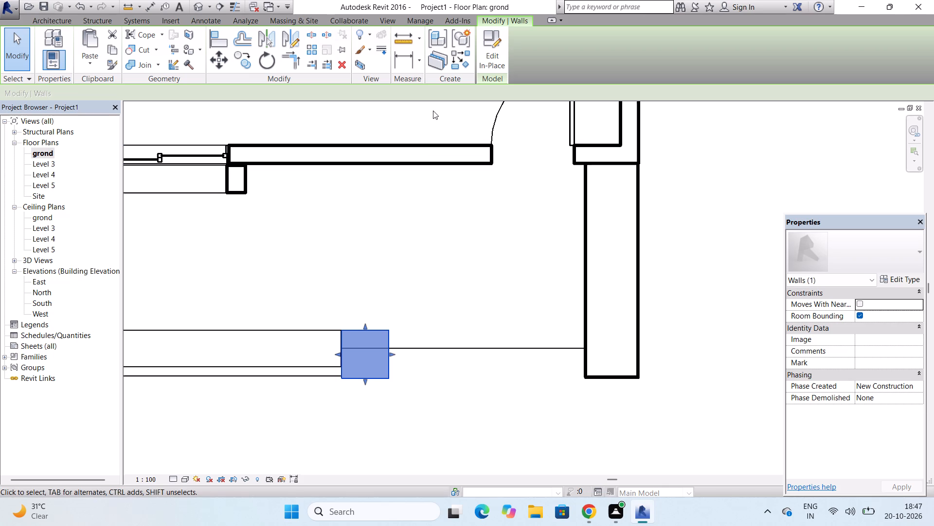
key(Escape)
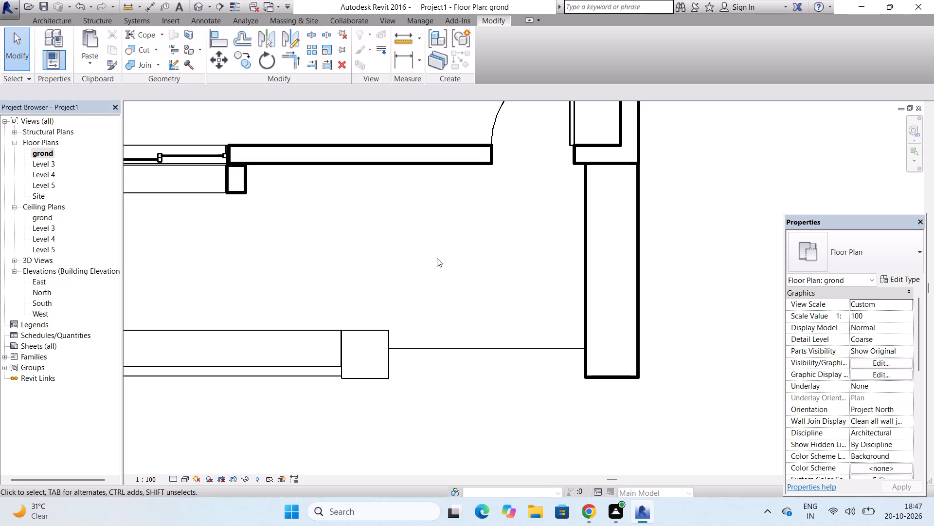
Edit the ground floor slab's boundary, moving its front edge forward flush with the front of the block and right side wall.
scroll(447, 277, down, 9)
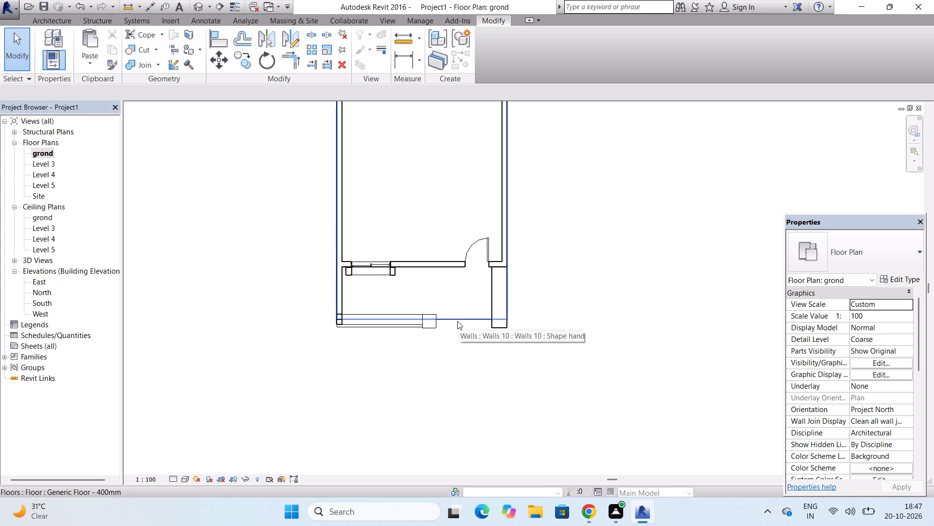
click(459, 317)
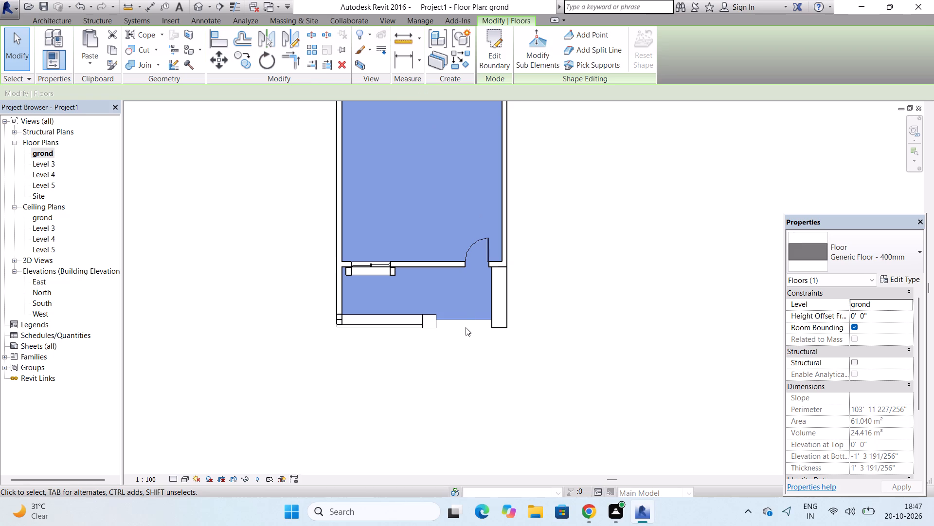
double_click(467, 312)
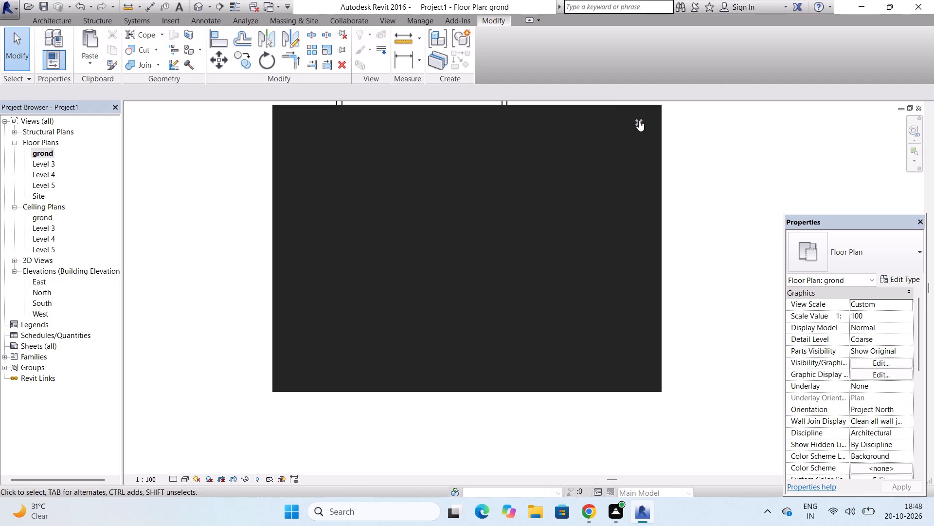
click(639, 120)
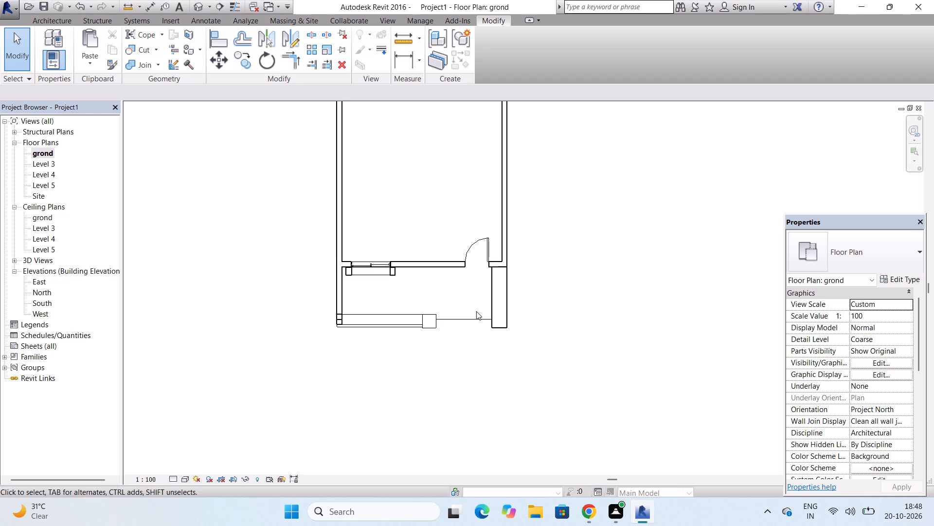
double_click(476, 316)
scroll(474, 316, up, 4)
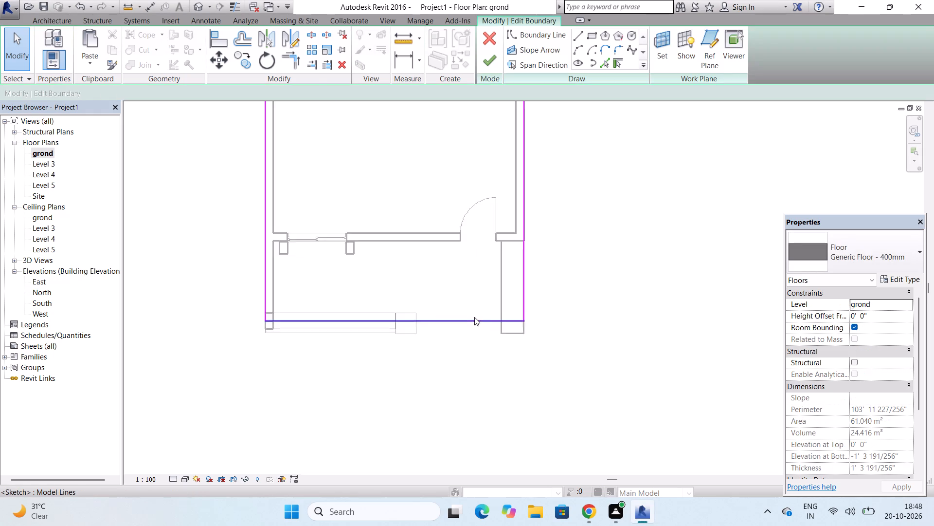
drag(474, 319, 474, 332)
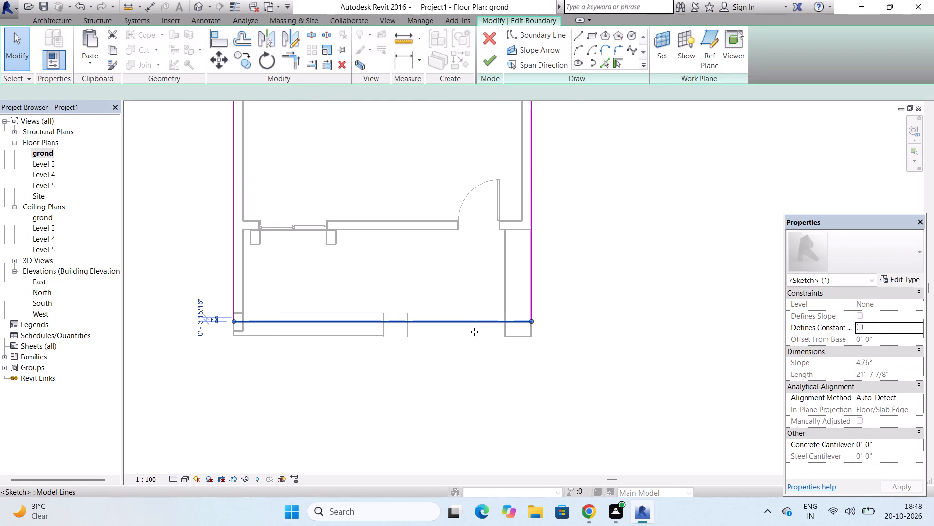
drag(474, 332, 418, 338)
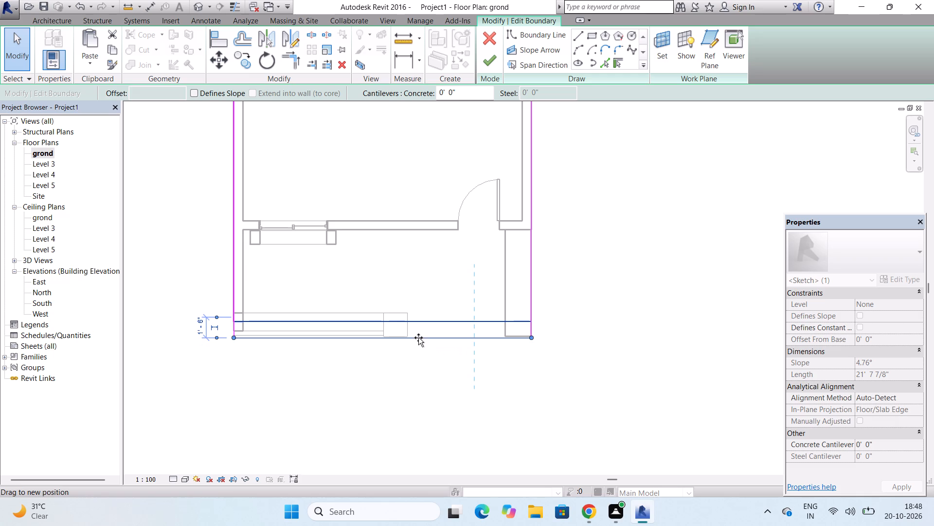
drag(418, 338, 400, 333)
scroll(400, 333, up, 4)
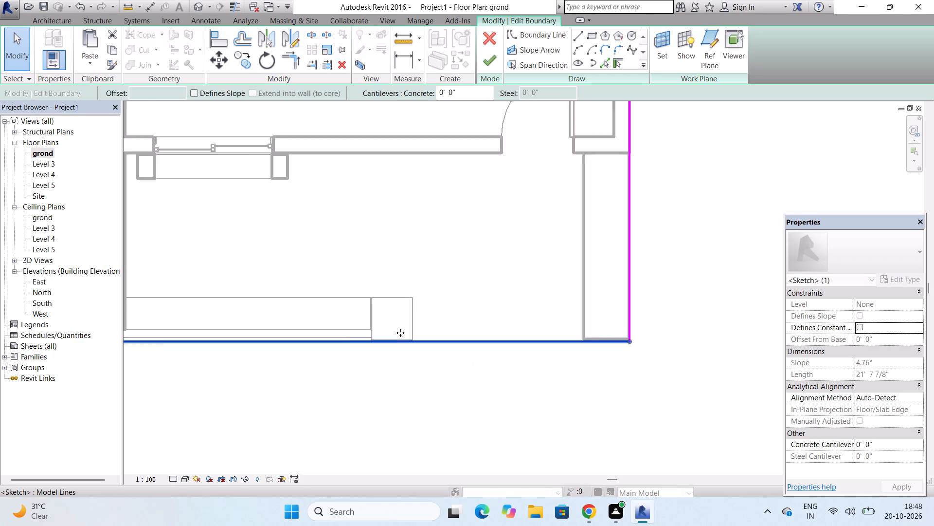
scroll(400, 333, up, 3)
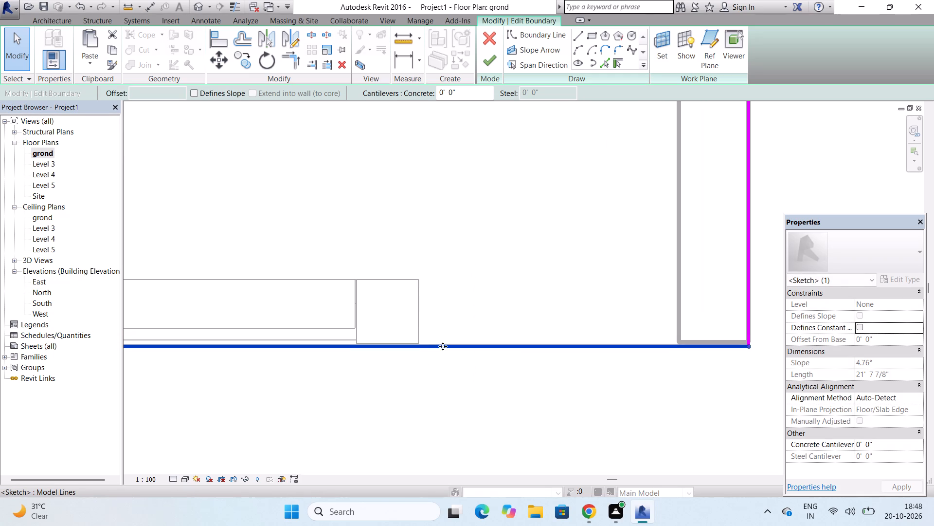
click(443, 346)
drag(428, 346, 412, 341)
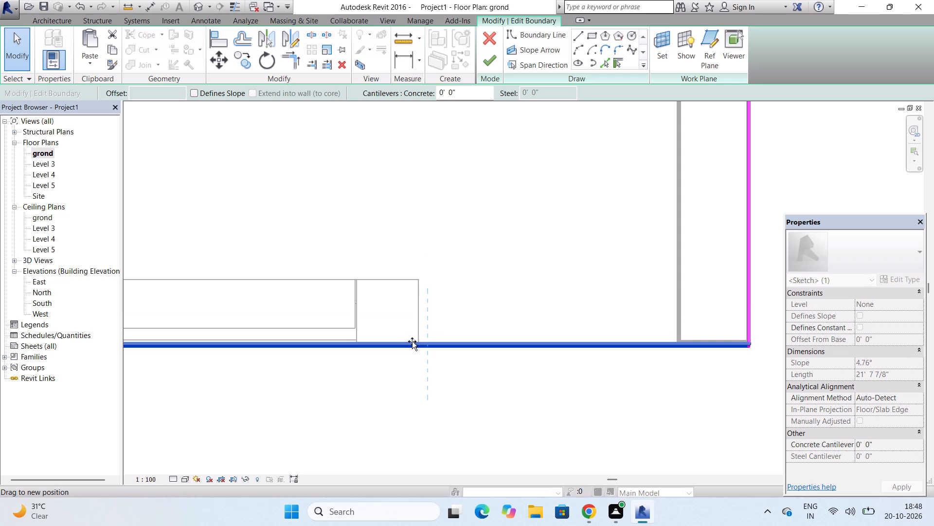
drag(412, 341, 412, 343)
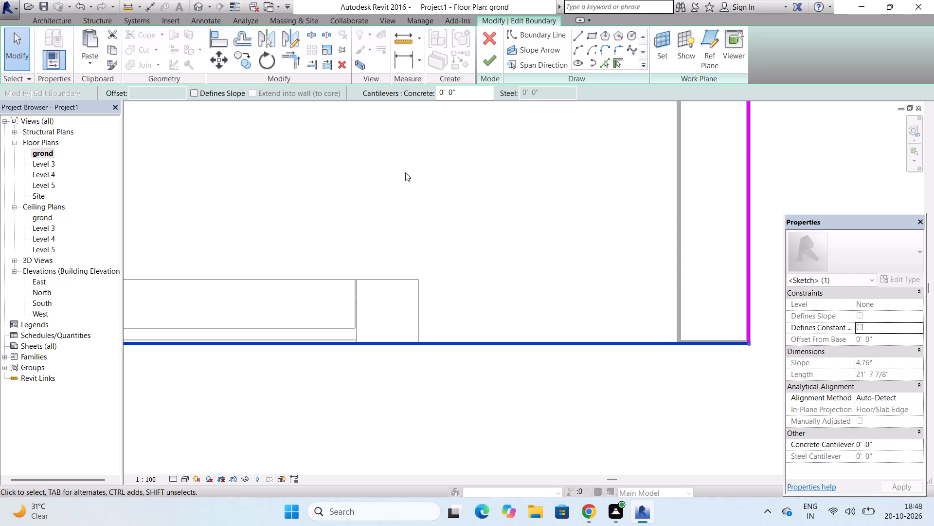
click(496, 55)
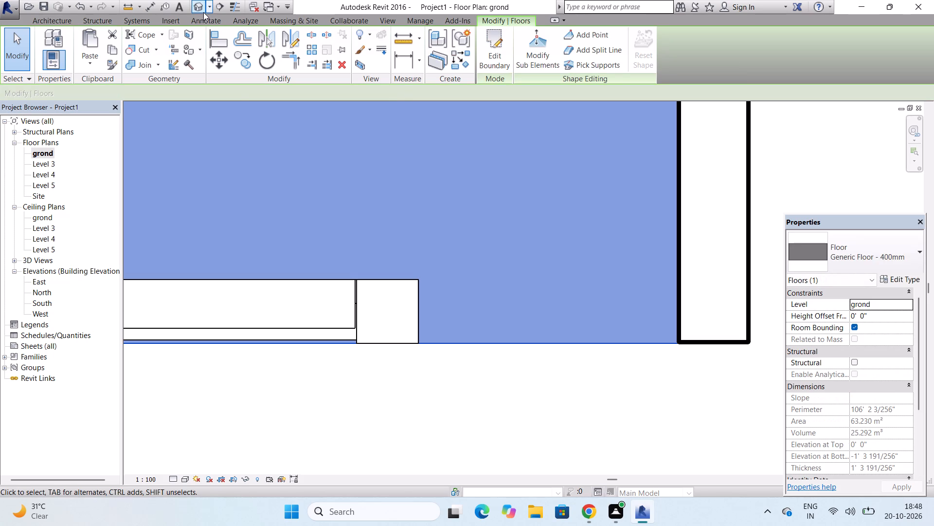
In the default 3D view, stretch the top of the upper-storey front wall with the curved cutout slightly upward.
click(201, 8)
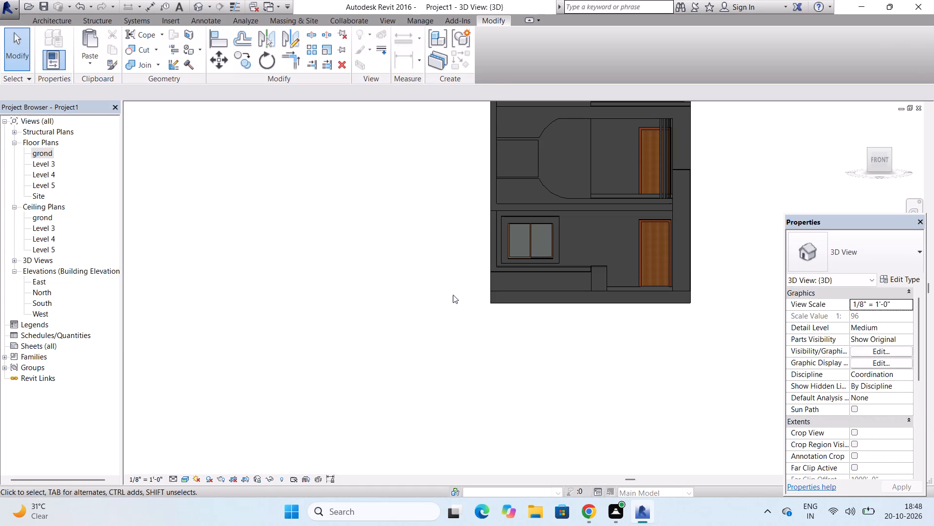
scroll(698, 237, up, 5)
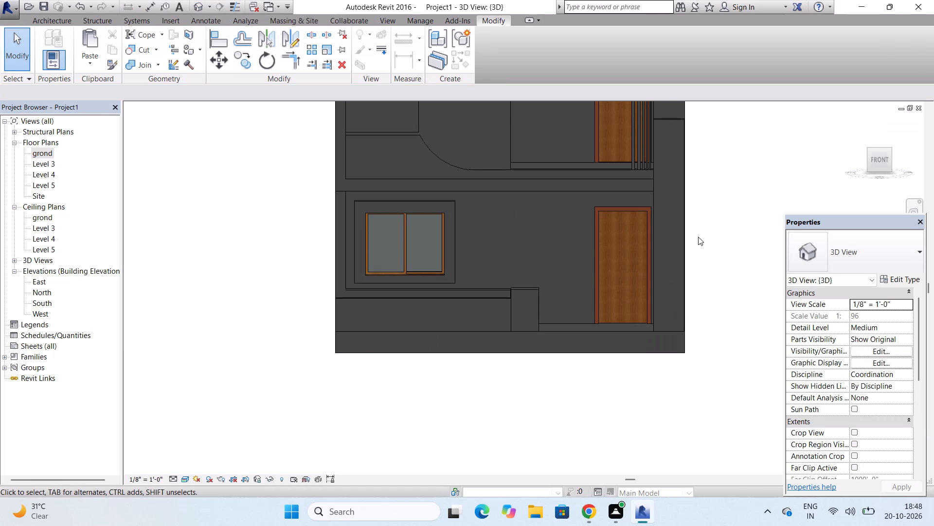
scroll(698, 237, down, 8)
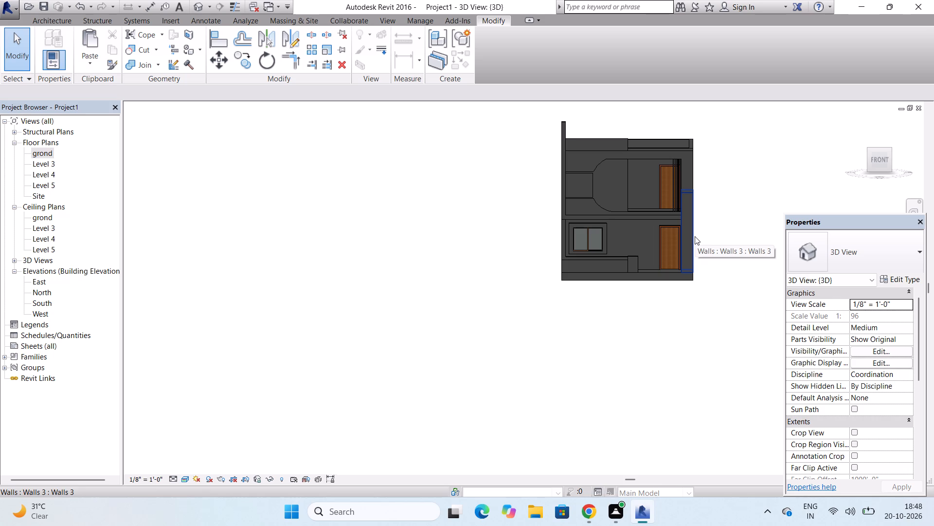
scroll(636, 134, up, 2)
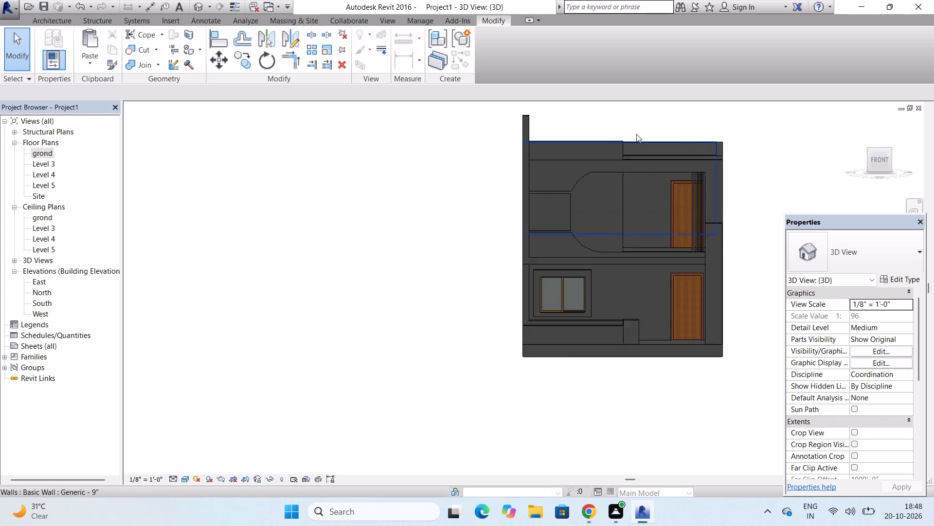
scroll(636, 134, up, 5)
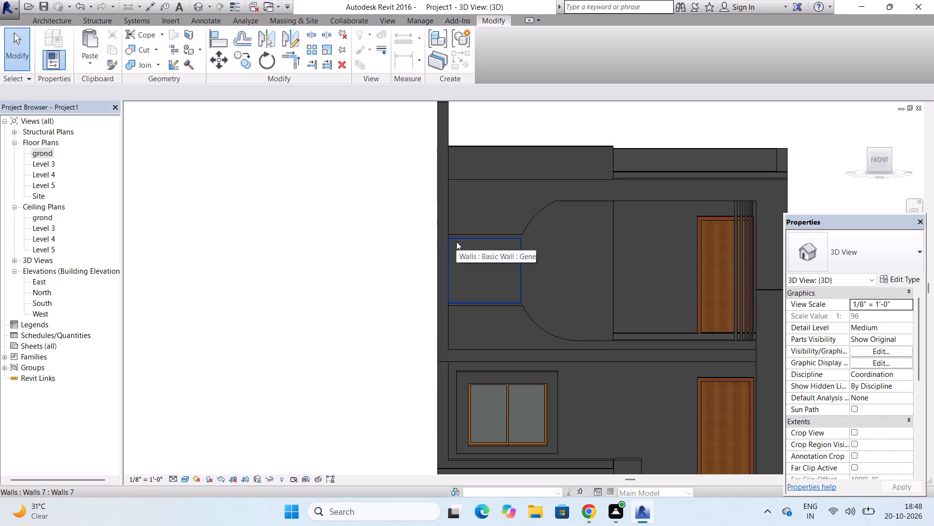
scroll(397, 303, down, 1)
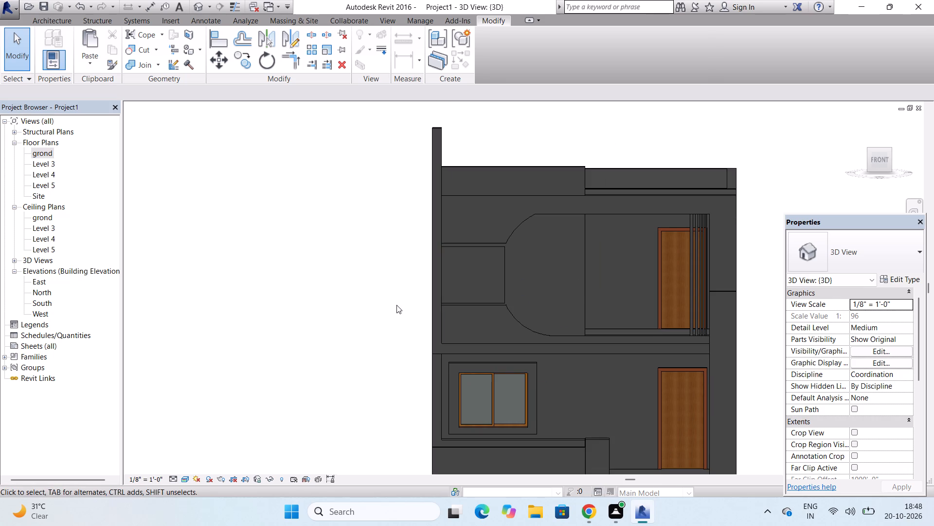
click(483, 168)
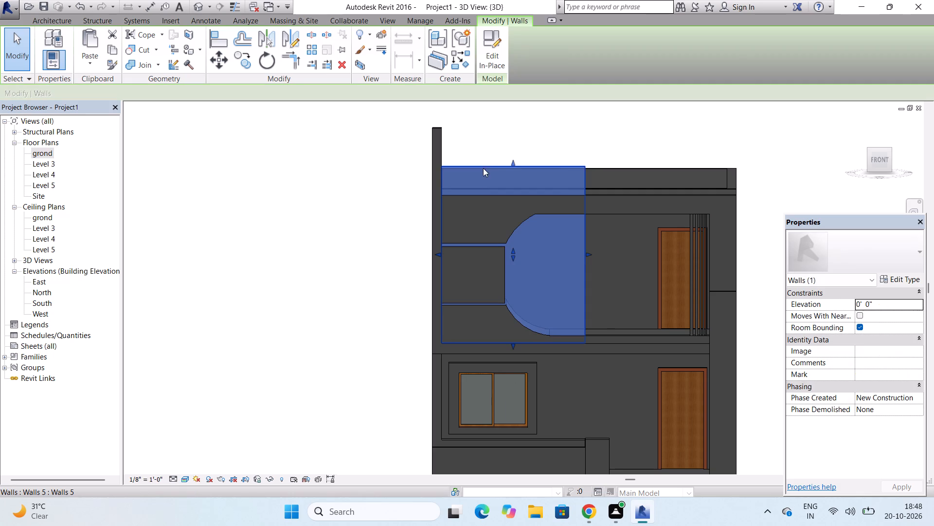
click(514, 163)
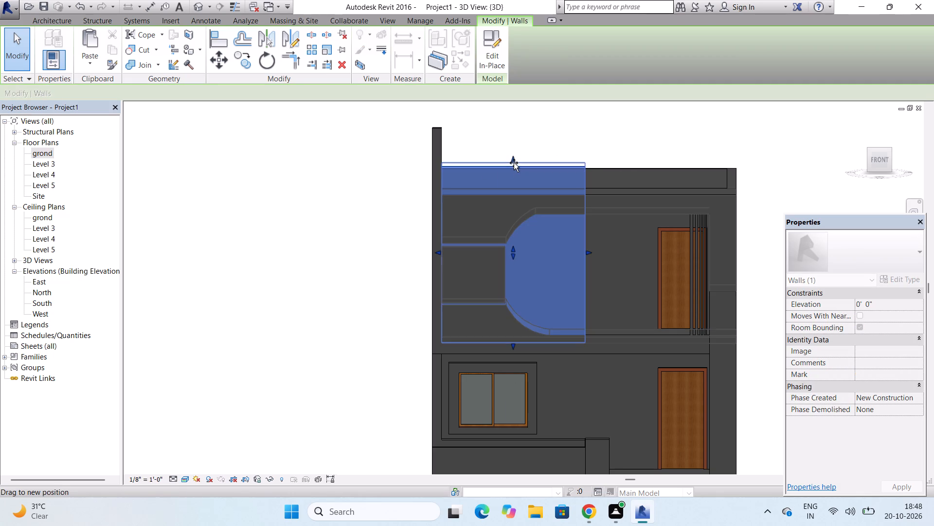
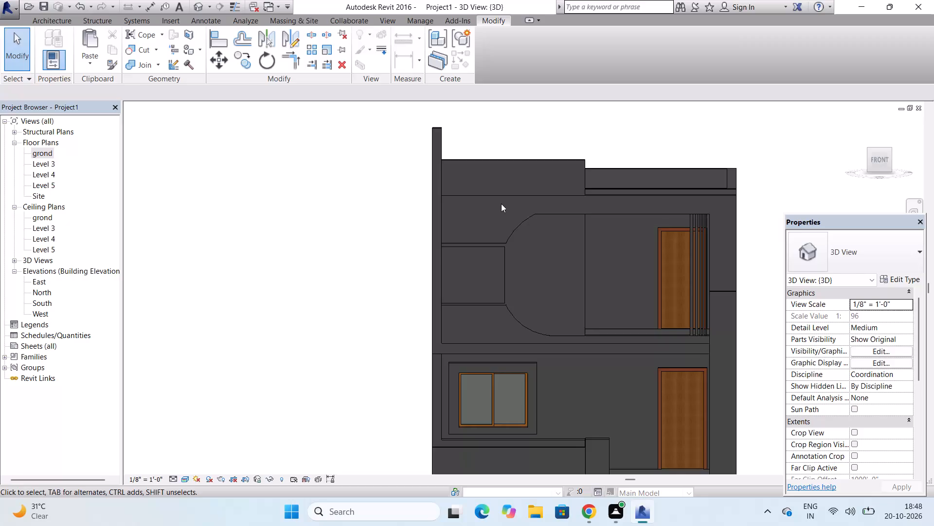
Examine the front facade in the 3D view, both as a whole and close up around the ground-floor window and block.
scroll(500, 204, down, 3)
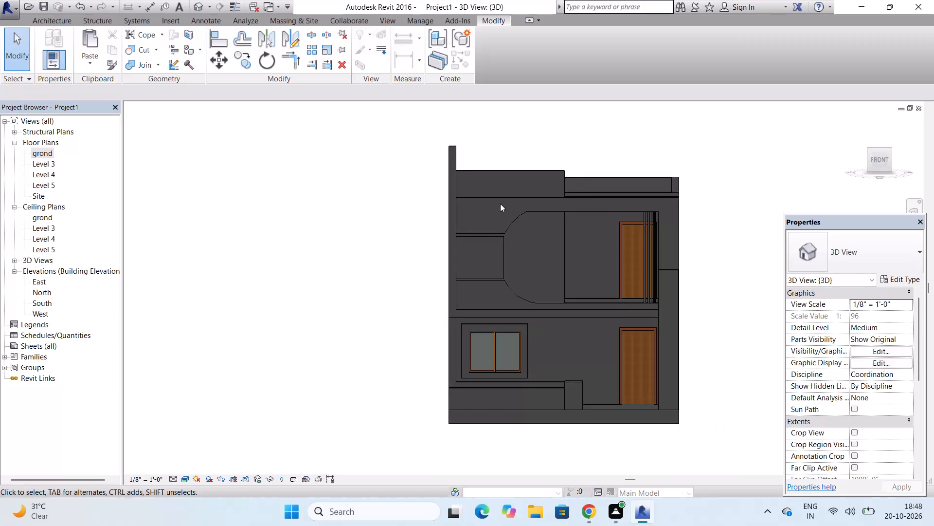
scroll(679, 255, up, 1)
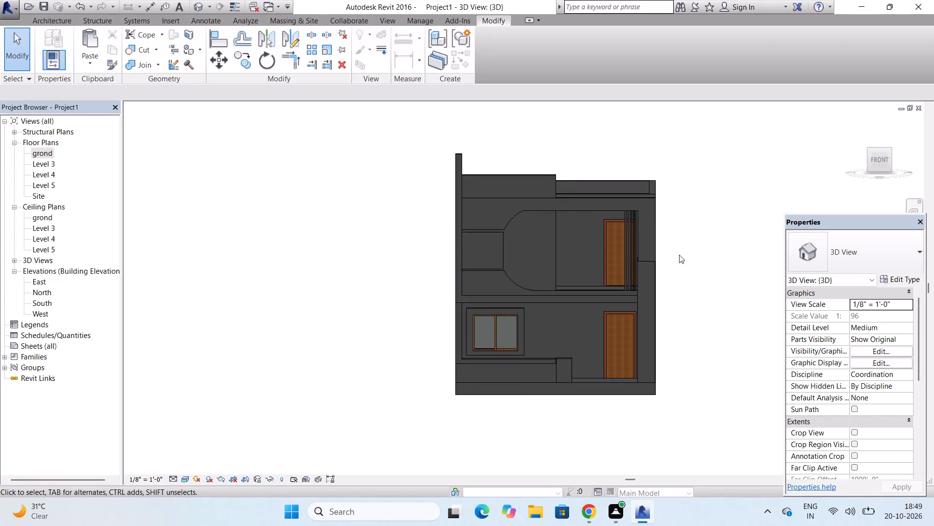
scroll(528, 377, up, 8)
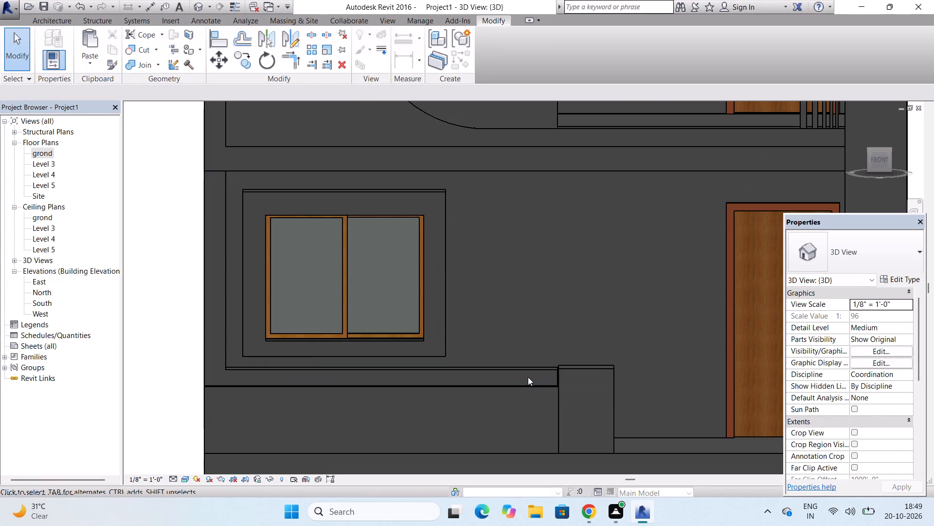
scroll(529, 376, down, 4)
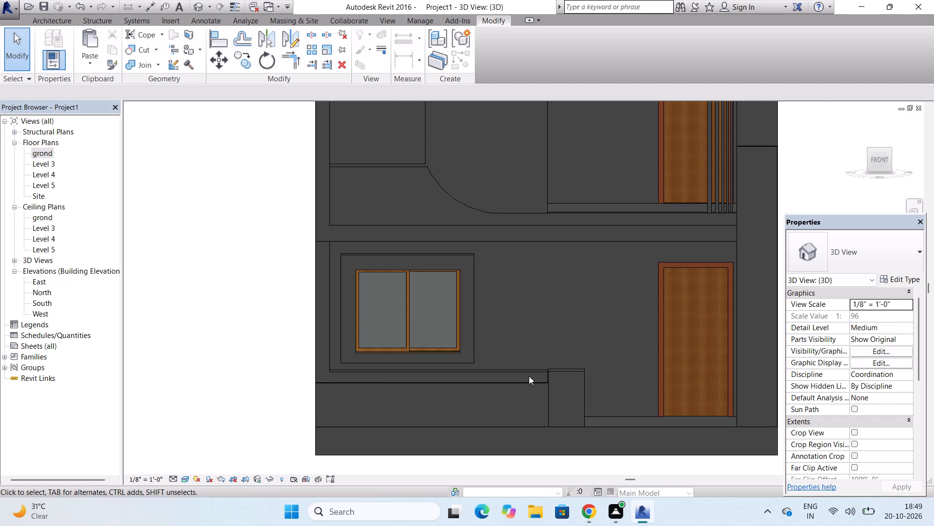
scroll(528, 378, down, 4)
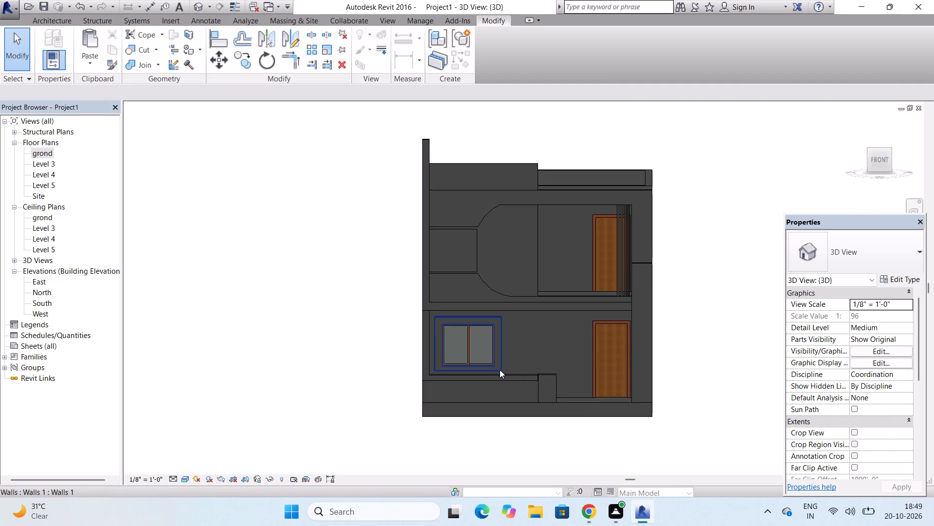
scroll(673, 230, up, 3)
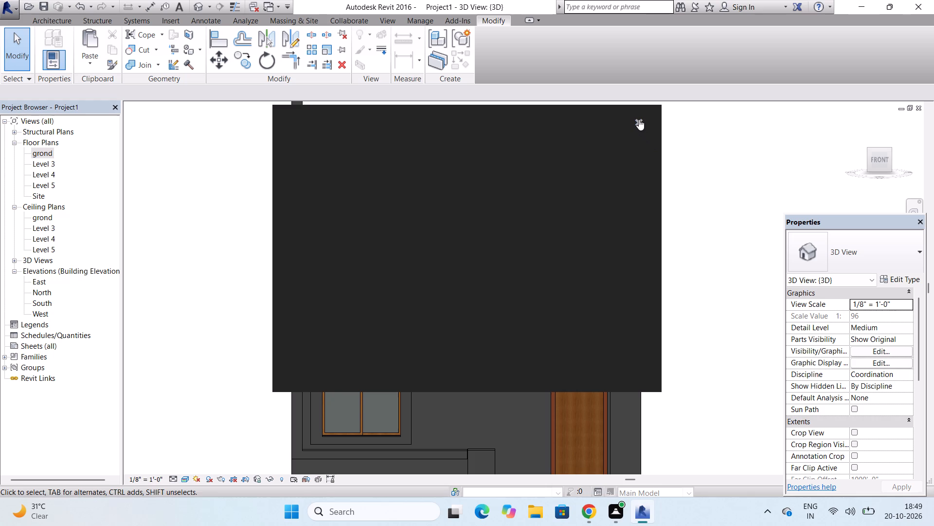
click(639, 119)
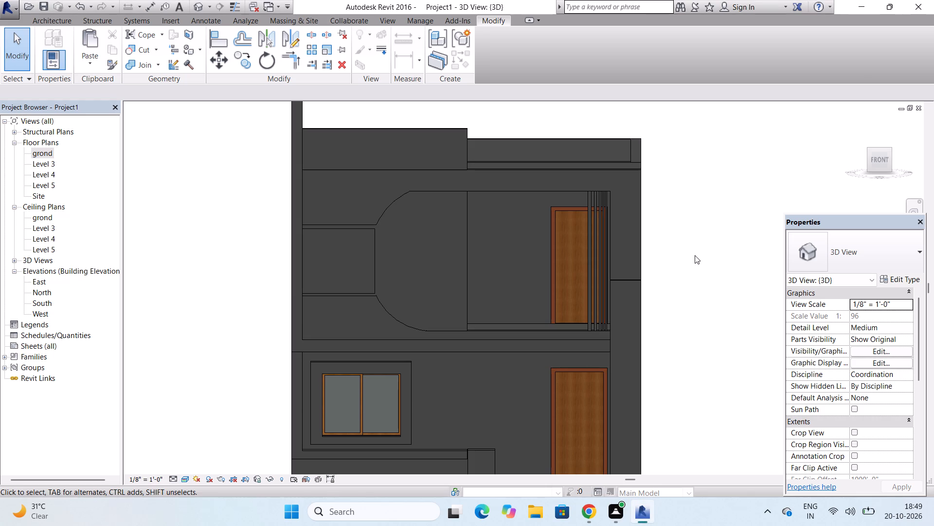
On Level 3, create a straight 900mm Pipe railing about 8' 10" long from the front wall's end midpoint to the right side wall.
double_click(45, 166)
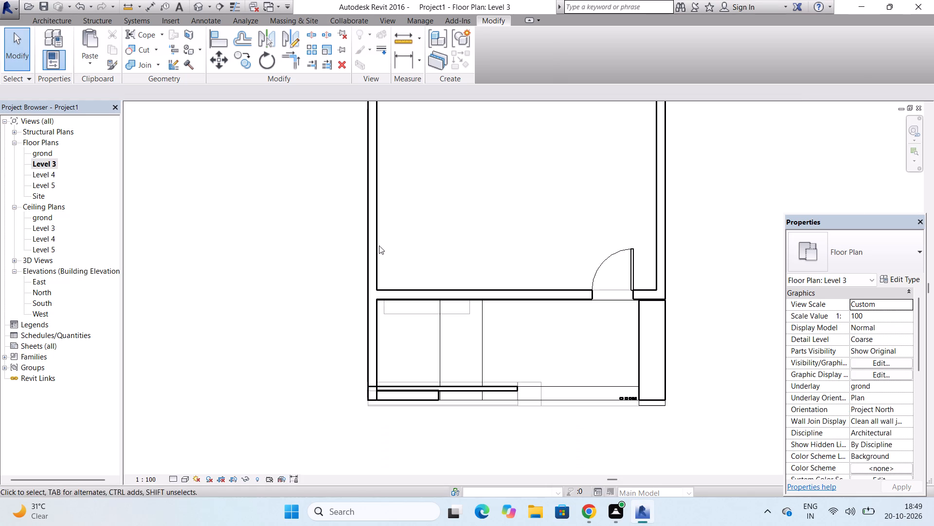
scroll(602, 409, up, 2)
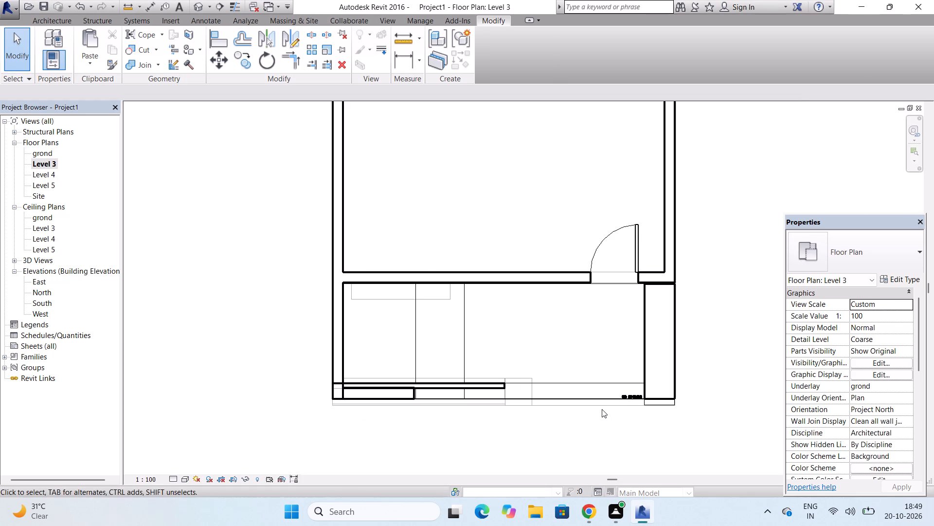
scroll(564, 376, up, 5)
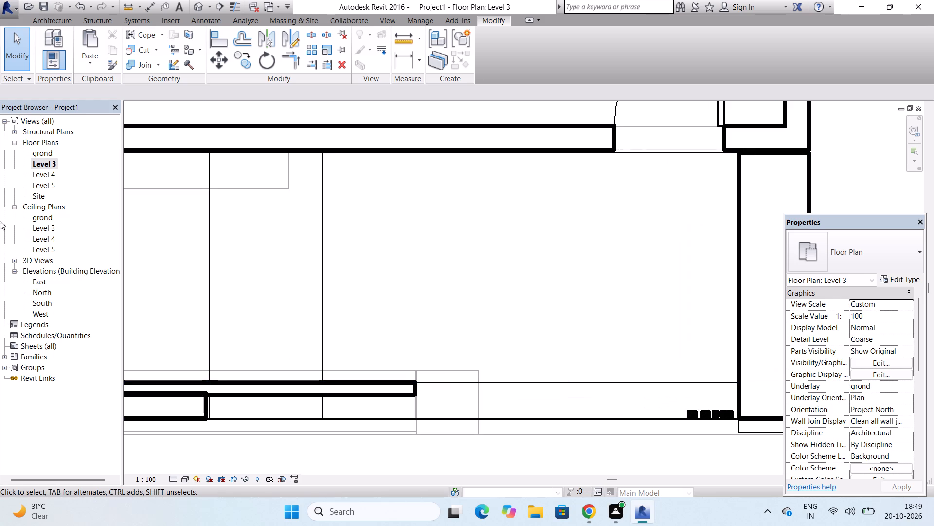
click(193, 6)
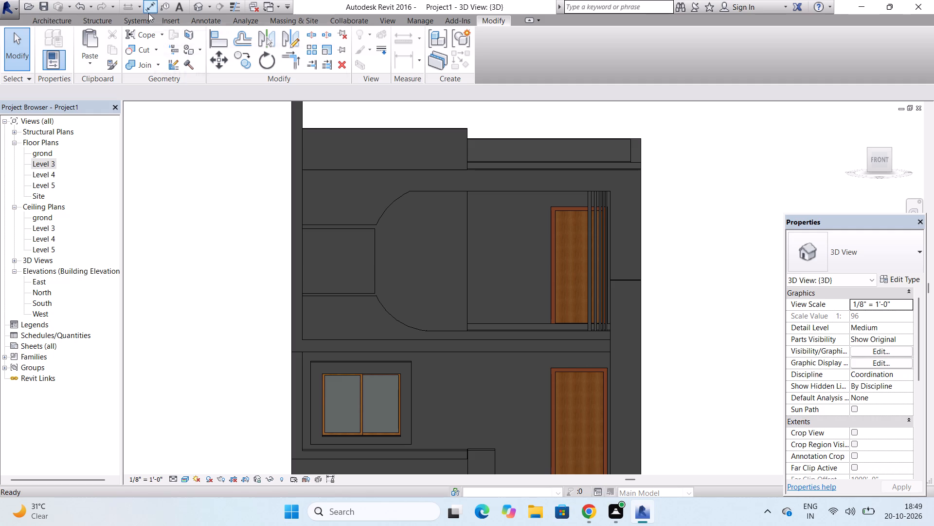
double_click(45, 162)
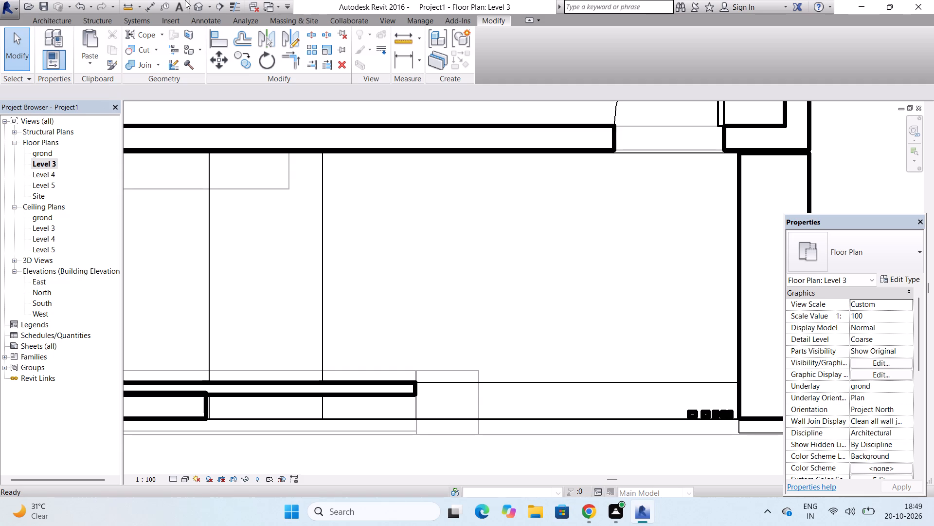
click(71, 18)
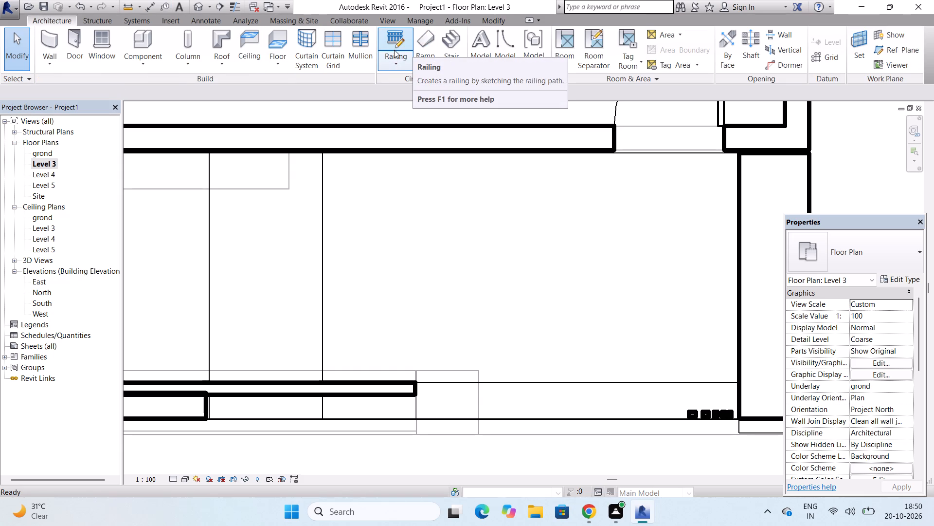
click(394, 37)
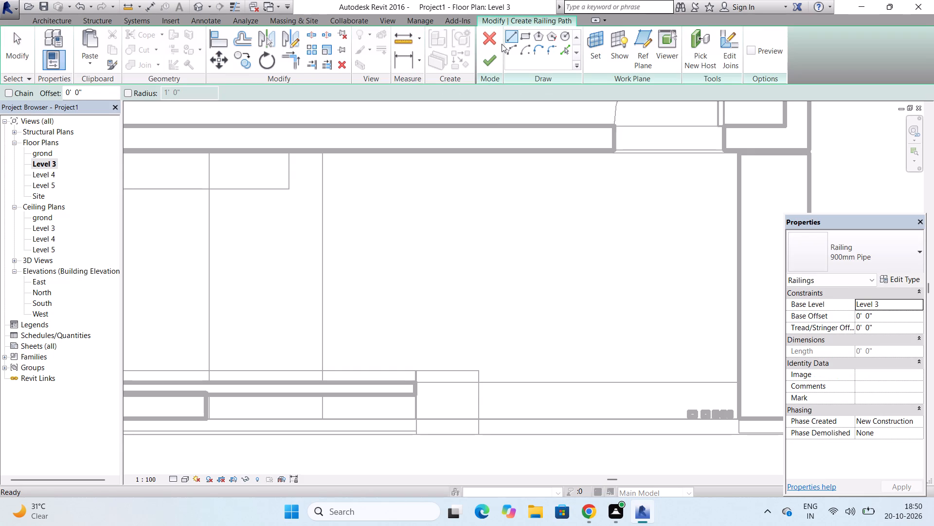
click(507, 38)
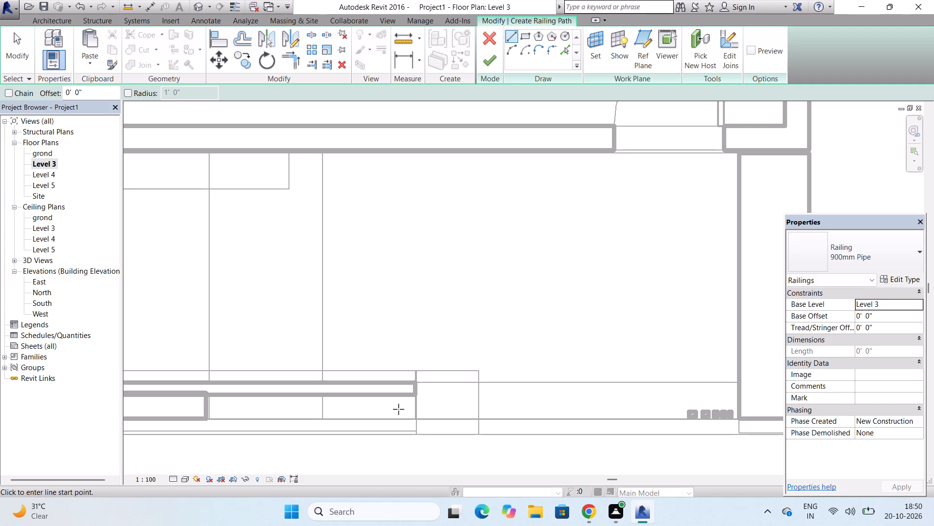
scroll(415, 398, up, 3)
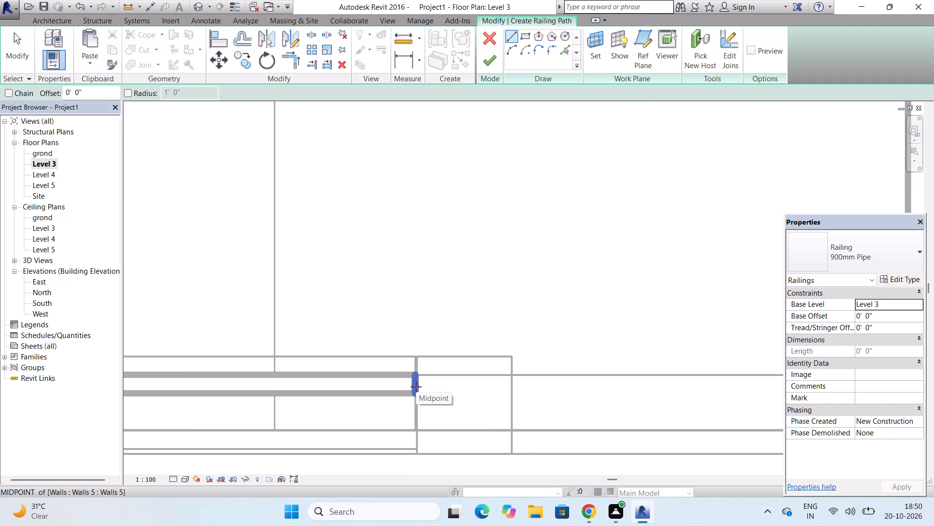
click(416, 387)
scroll(416, 387, down, 5)
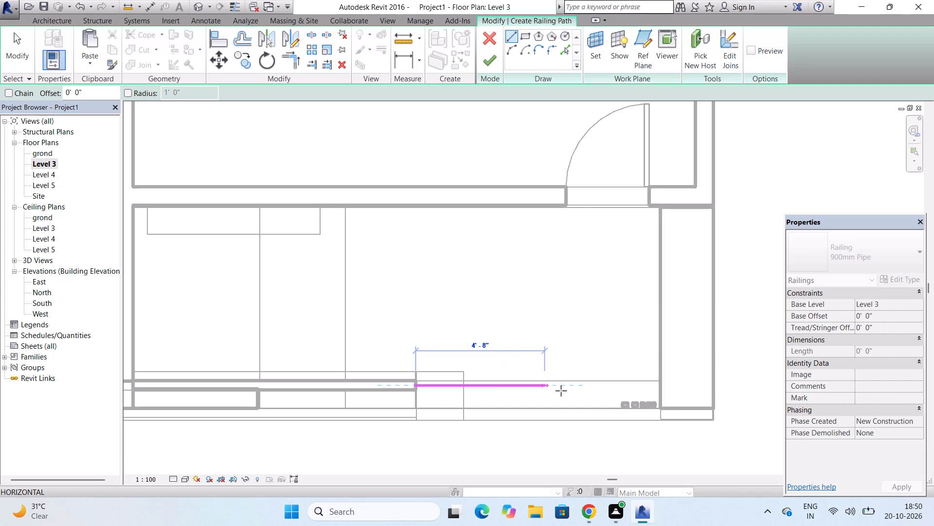
click(658, 388)
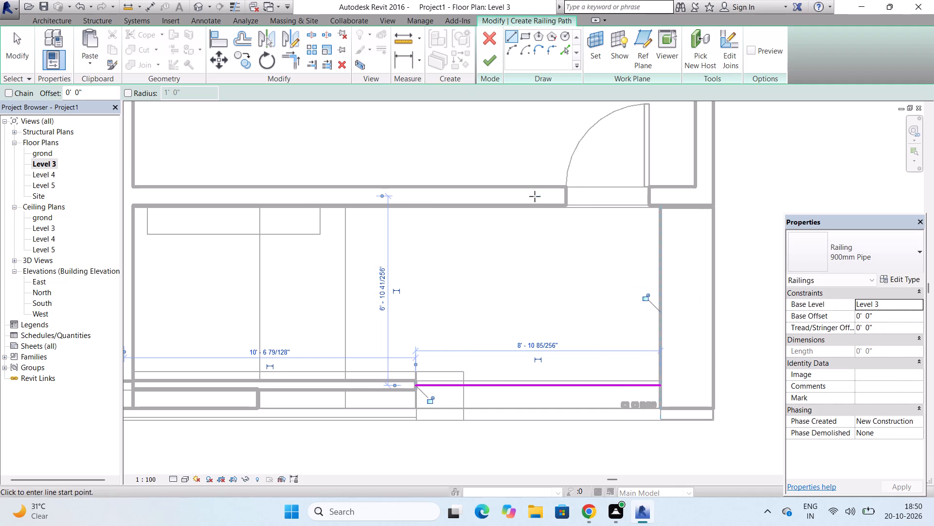
click(489, 64)
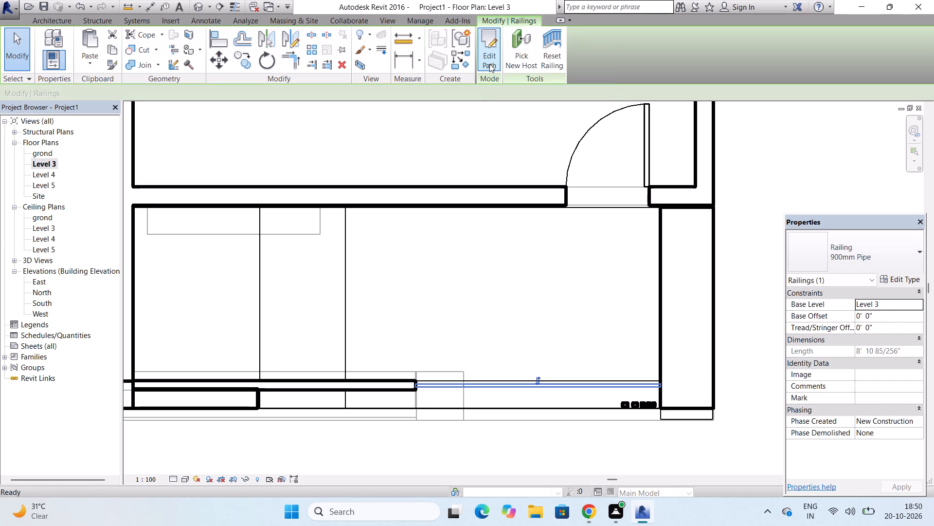
In the 3D view, change the balcony railing's type to Glass Panel - Bottom Fill.
click(196, 6)
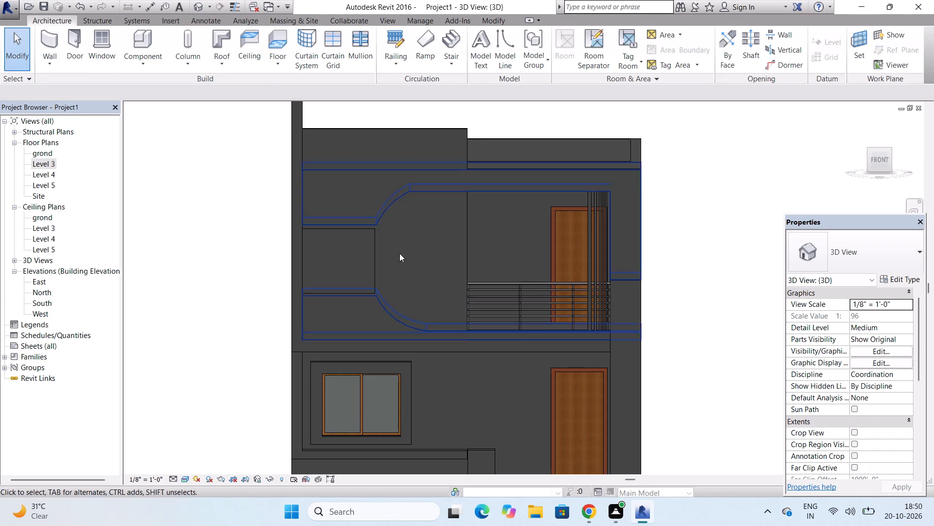
click(512, 285)
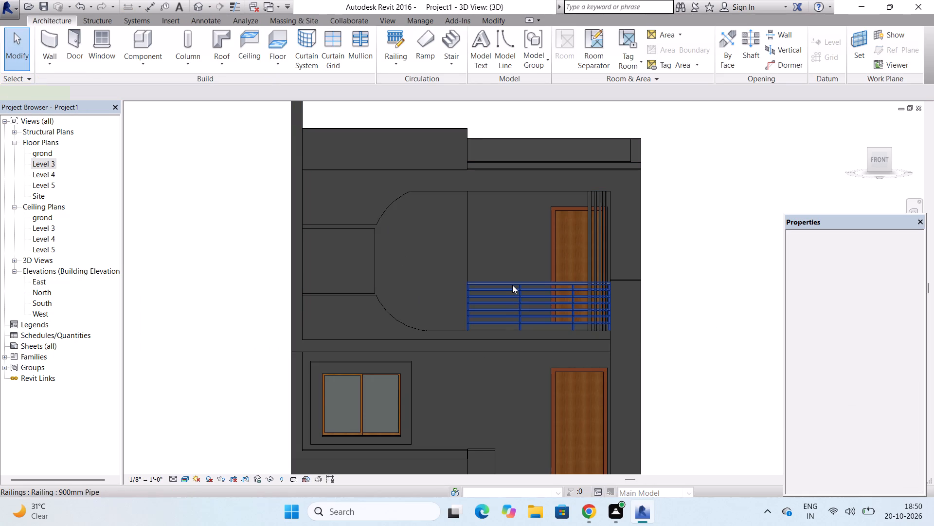
click(916, 250)
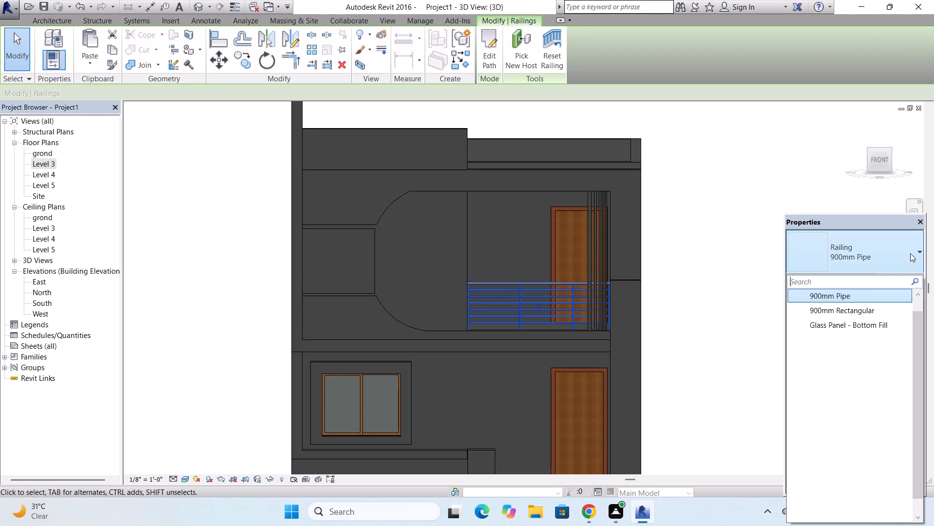
click(852, 325)
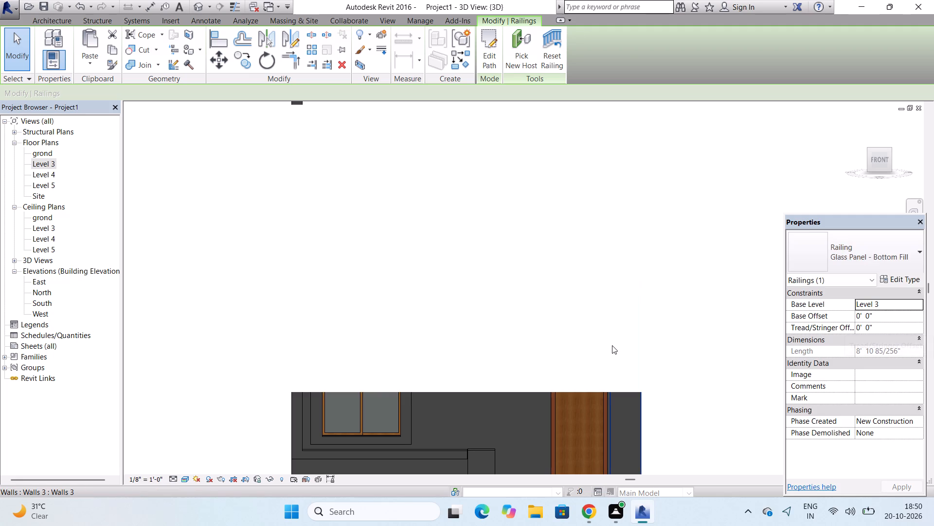
key(Escape)
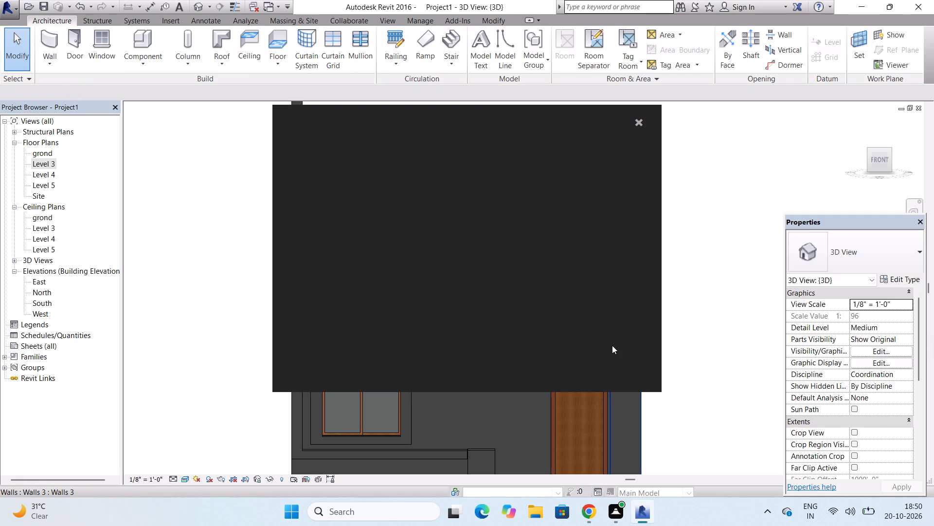
click(641, 121)
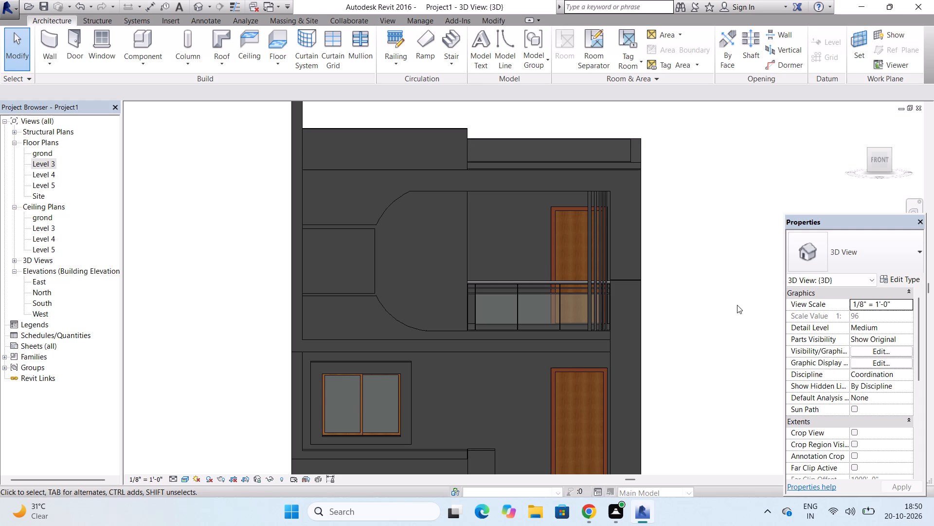
Examine the balcony railing and front facade from the right side and from above in the 3D view.
scroll(737, 305, down, 2)
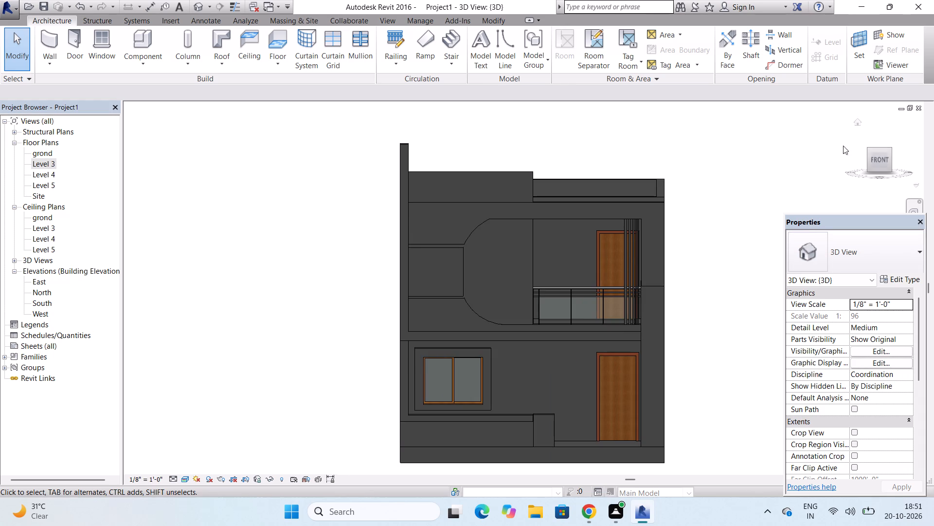
drag(868, 149, 813, 152)
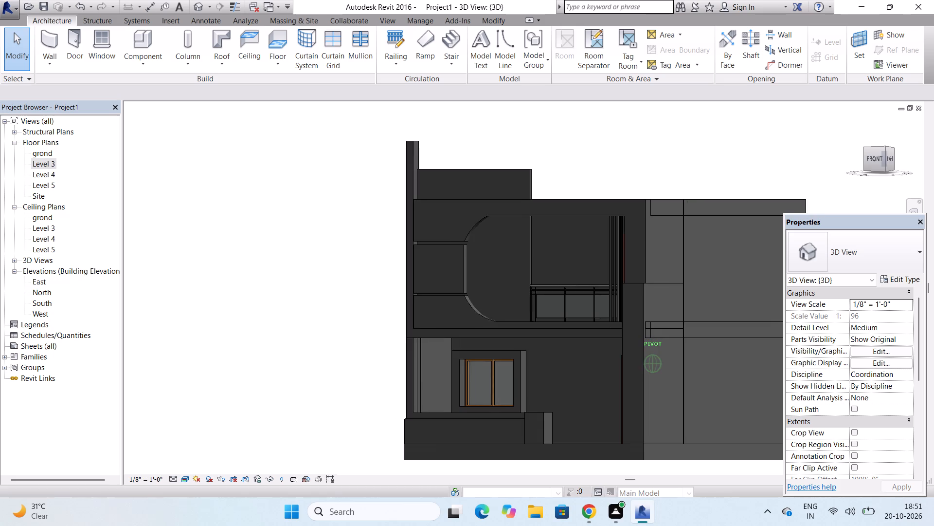
drag(813, 152, 792, 165)
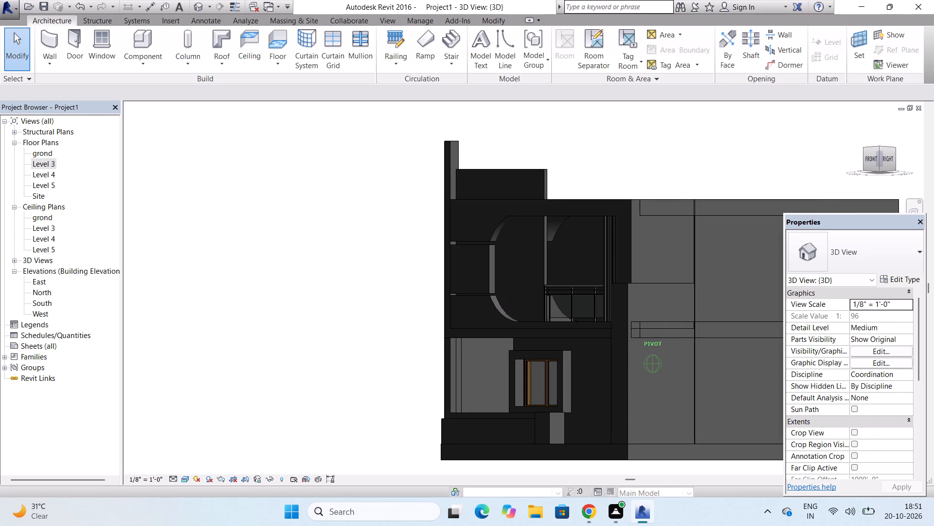
drag(792, 165, 843, 249)
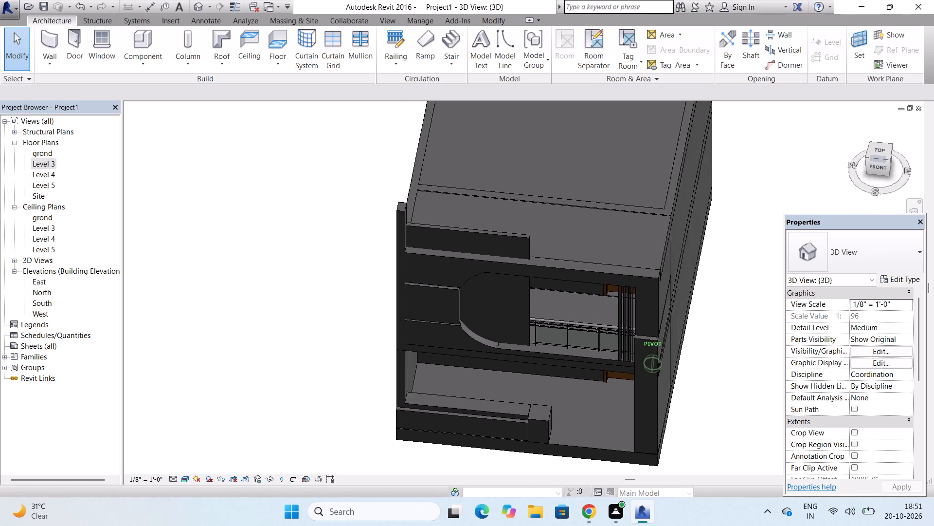
drag(843, 249, 808, 249)
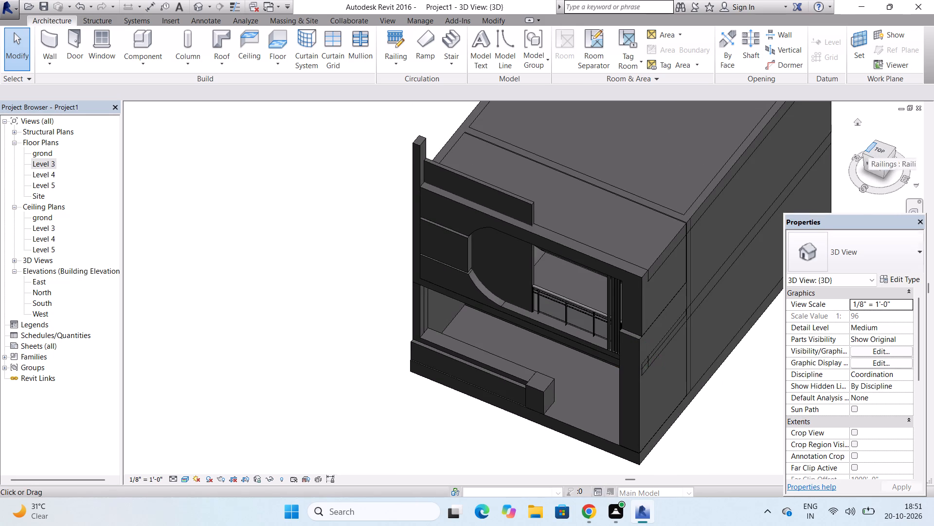
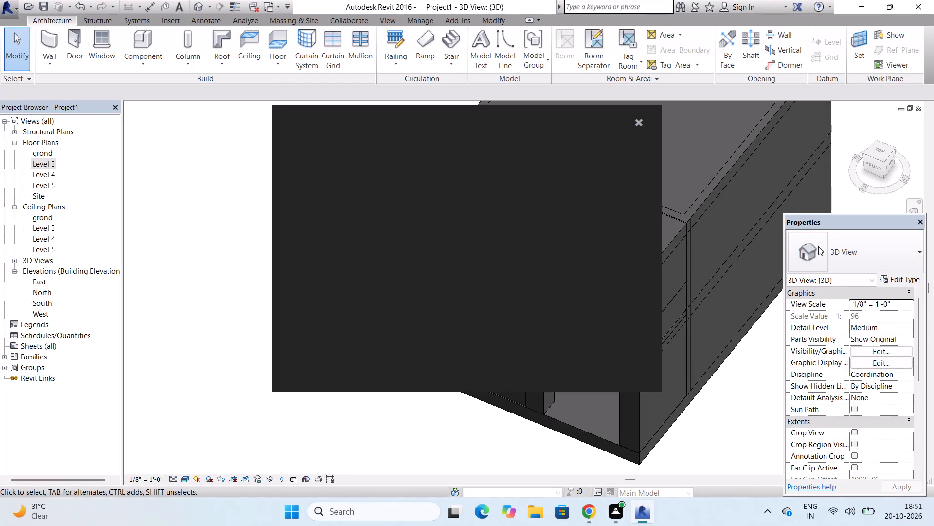
Close the pop-up notification and examine the front facade and balcony railing from above and straight from the front in the 3D view.
click(638, 122)
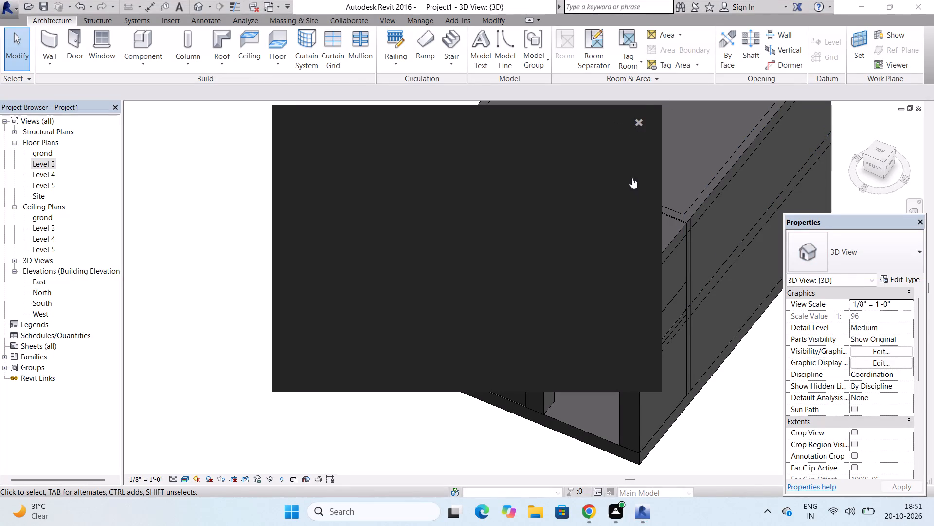
scroll(561, 188, up, 4)
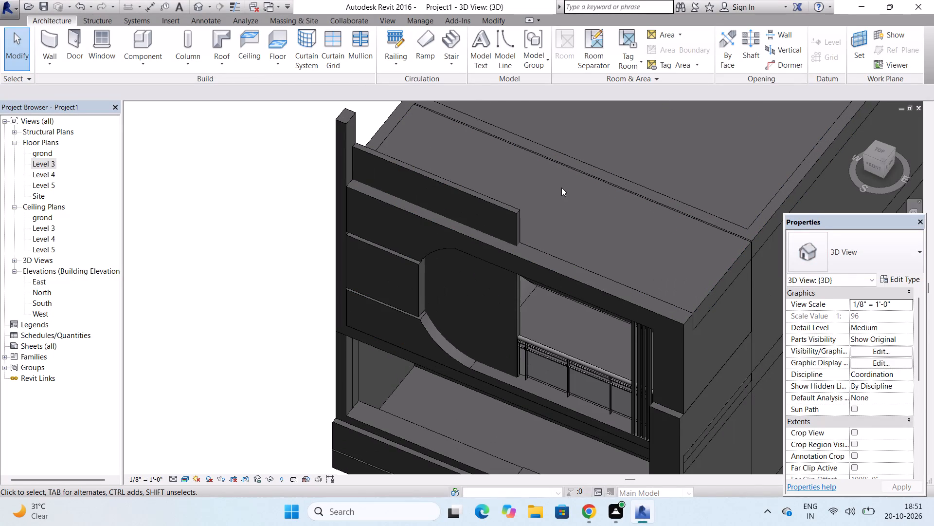
scroll(551, 222, down, 4)
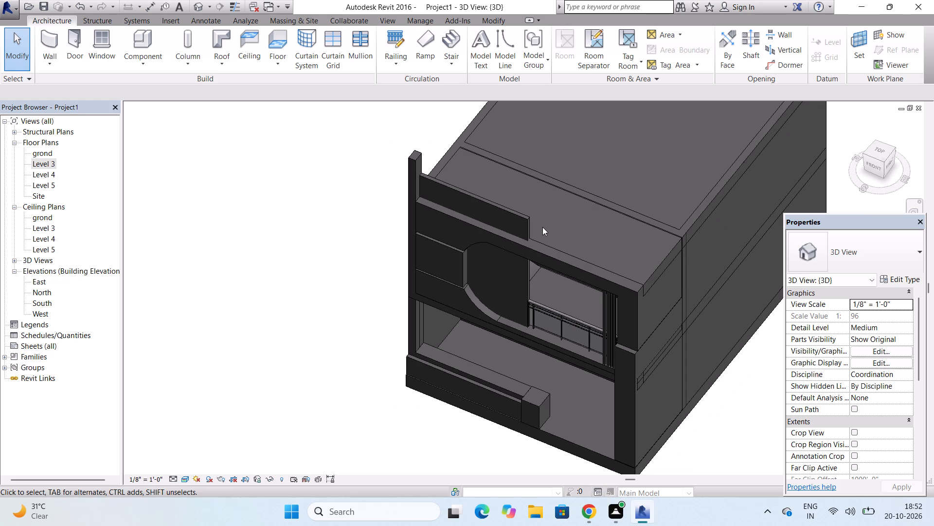
scroll(537, 273, up, 6)
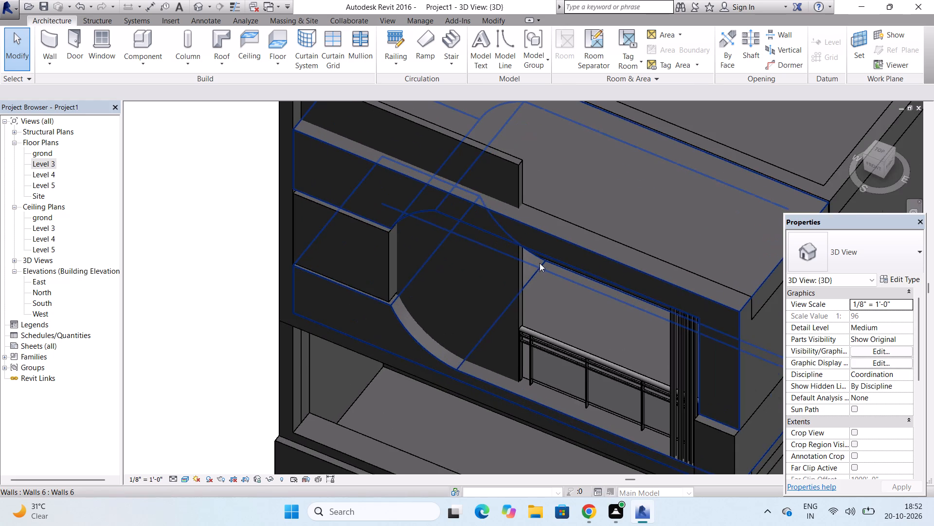
scroll(583, 143, down, 3)
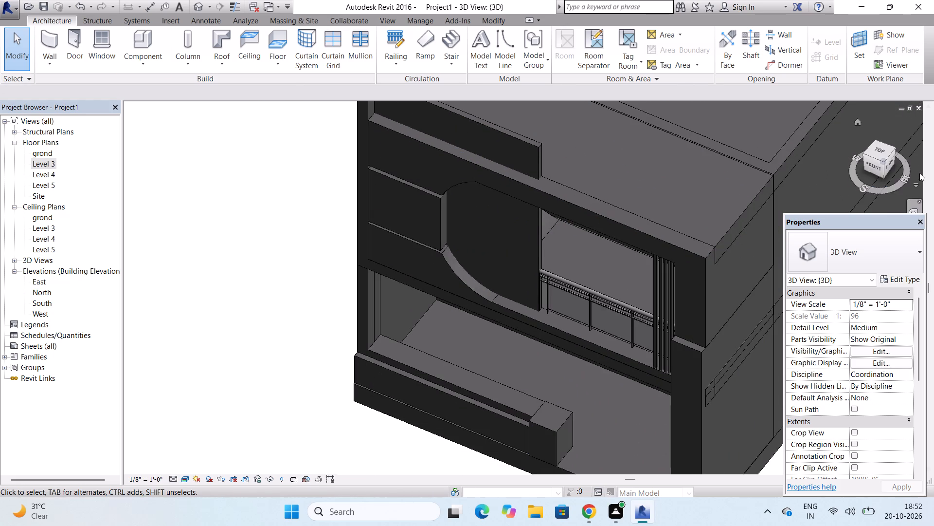
drag(865, 156, 888, 151)
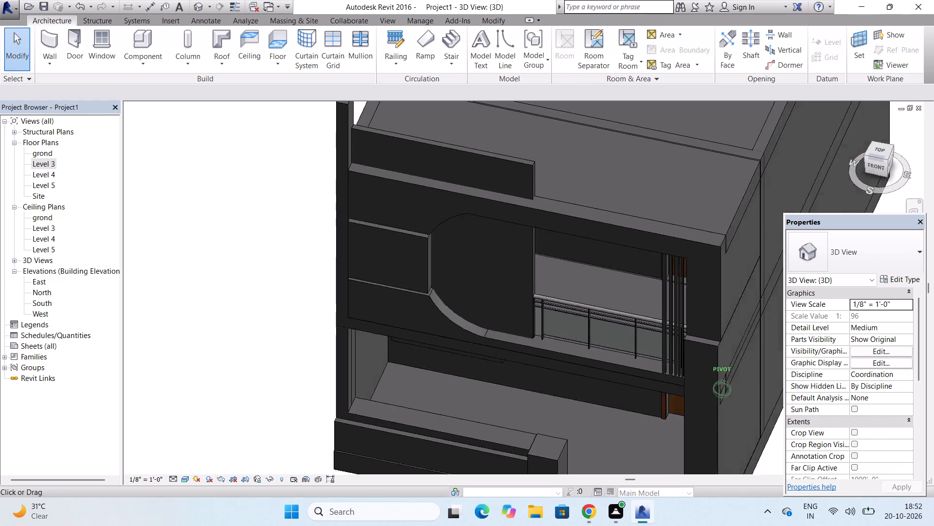
drag(888, 151, 922, 133)
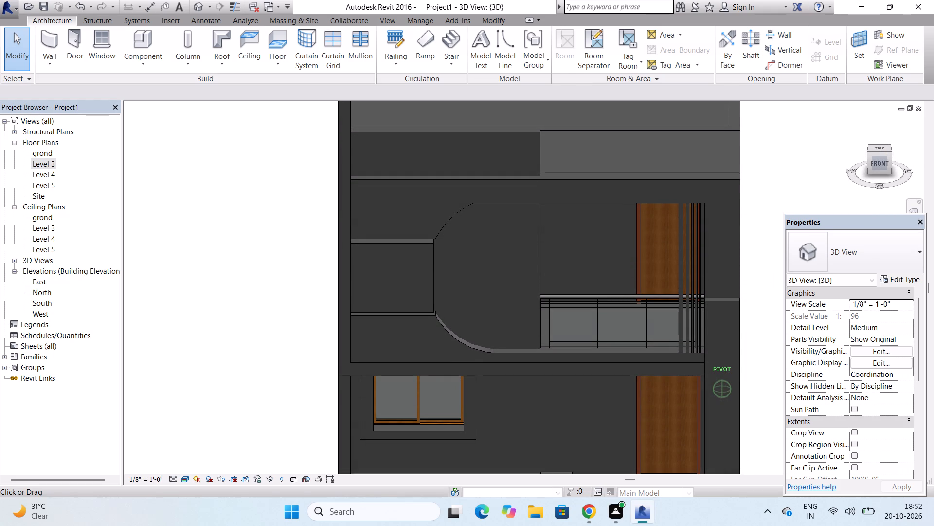
drag(922, 133, 905, 141)
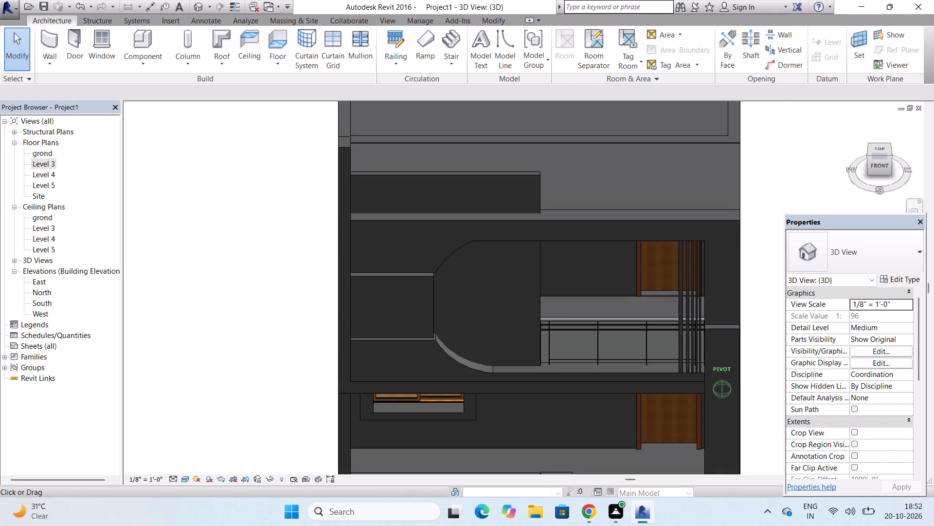
drag(905, 141, 879, 125)
scroll(589, 242, down, 3)
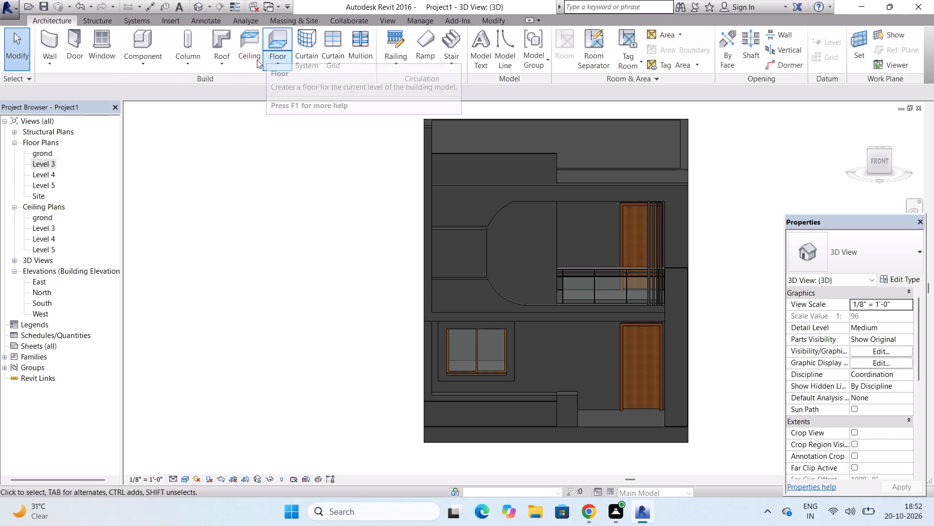
Start a new in-place model component in the Walls category, keeping the default name.
click(156, 58)
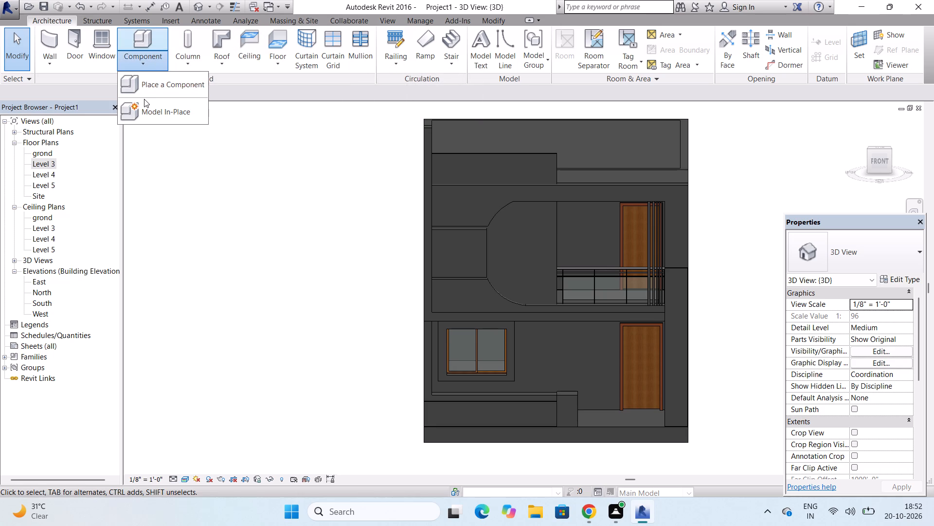
click(144, 103)
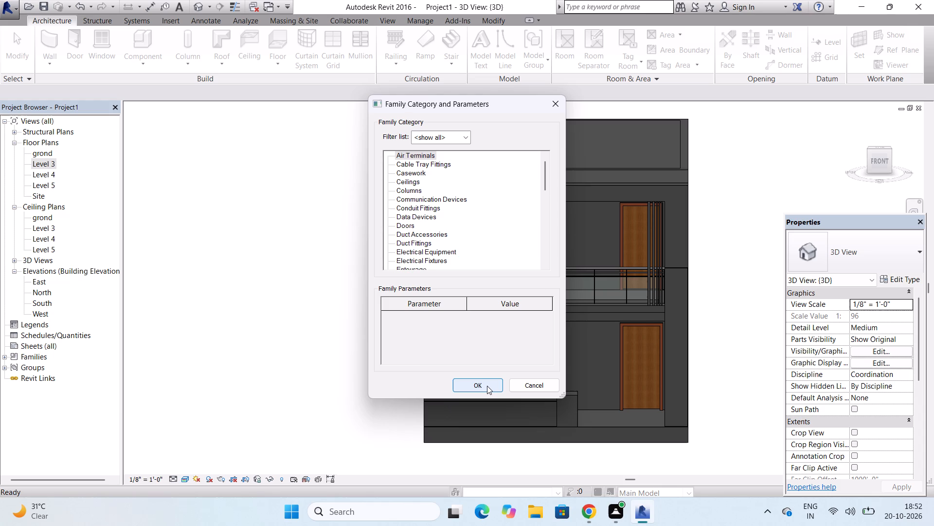
scroll(452, 160, down, 20)
scroll(452, 160, down, 2)
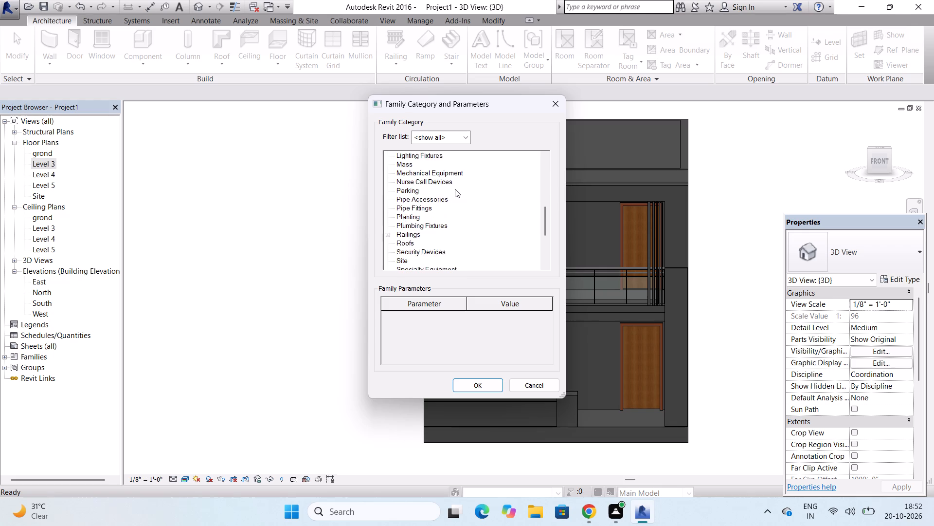
scroll(455, 189, down, 18)
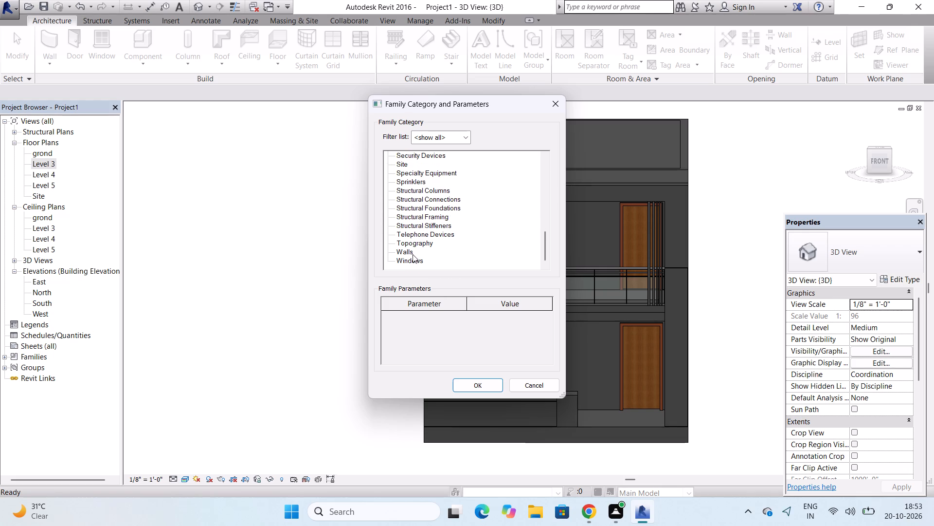
click(412, 253)
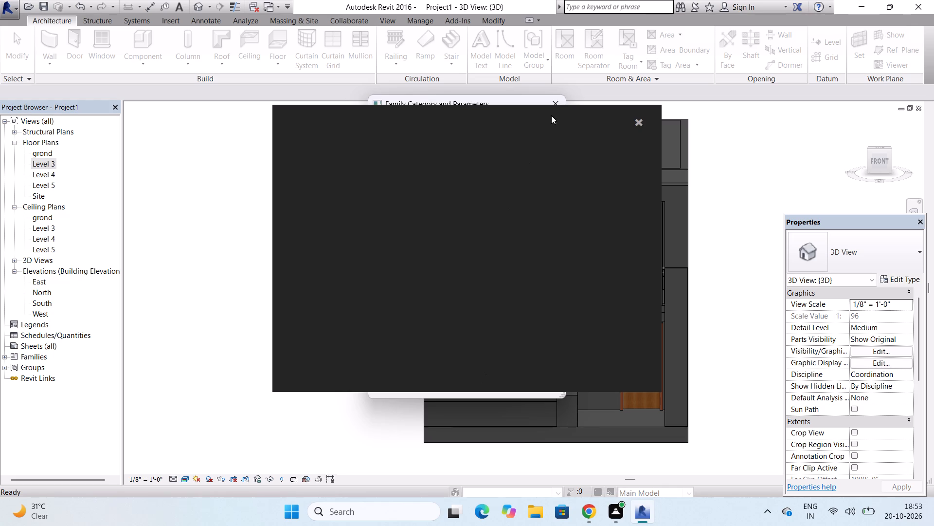
click(640, 119)
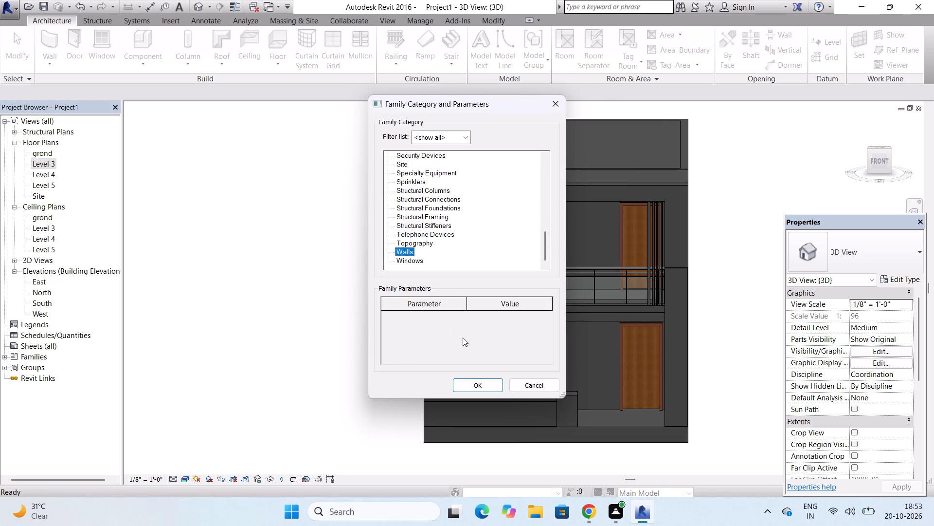
click(469, 385)
click(475, 269)
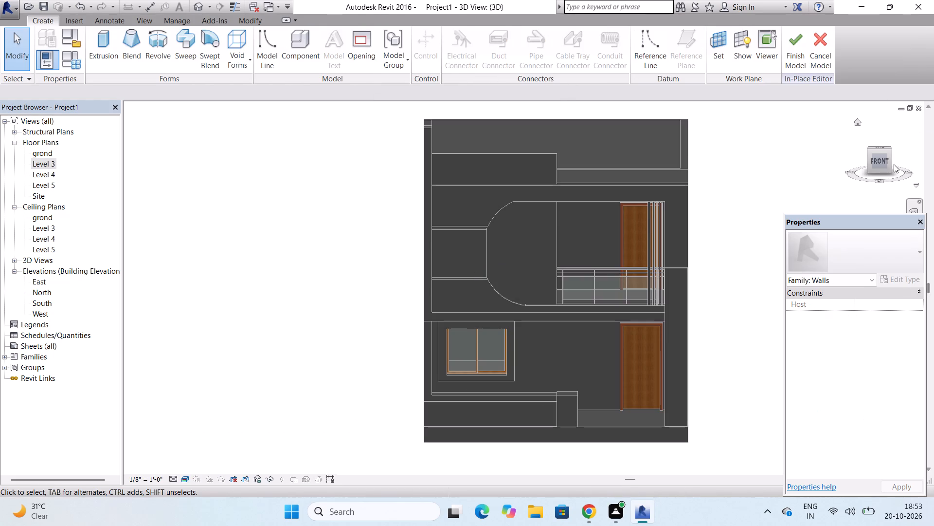
Set the work plane by picking the narrow end face of the raised front parapet wall above the balcony.
drag(871, 152, 855, 151)
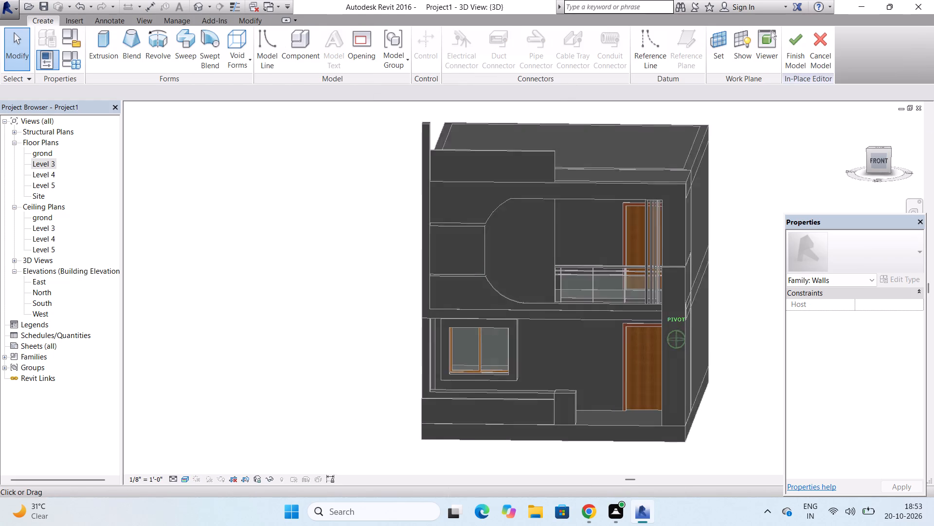
drag(855, 151, 746, 158)
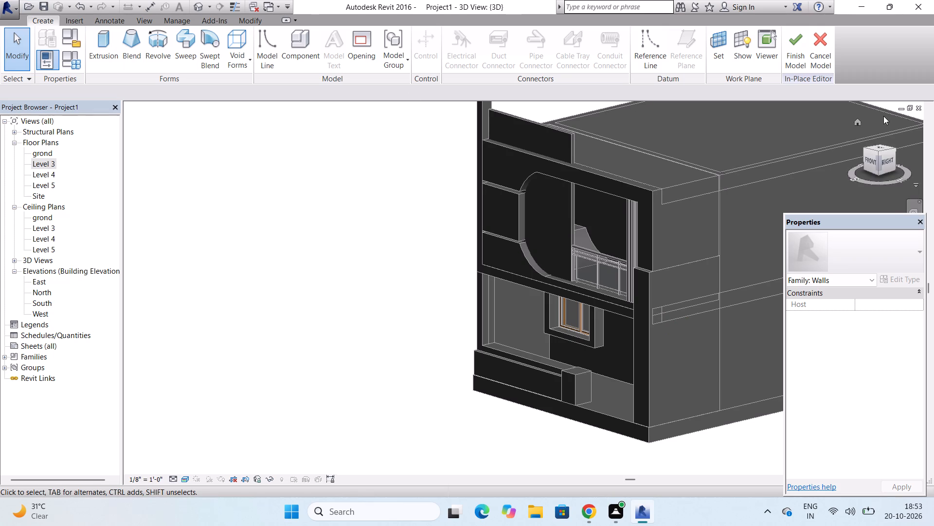
click(719, 65)
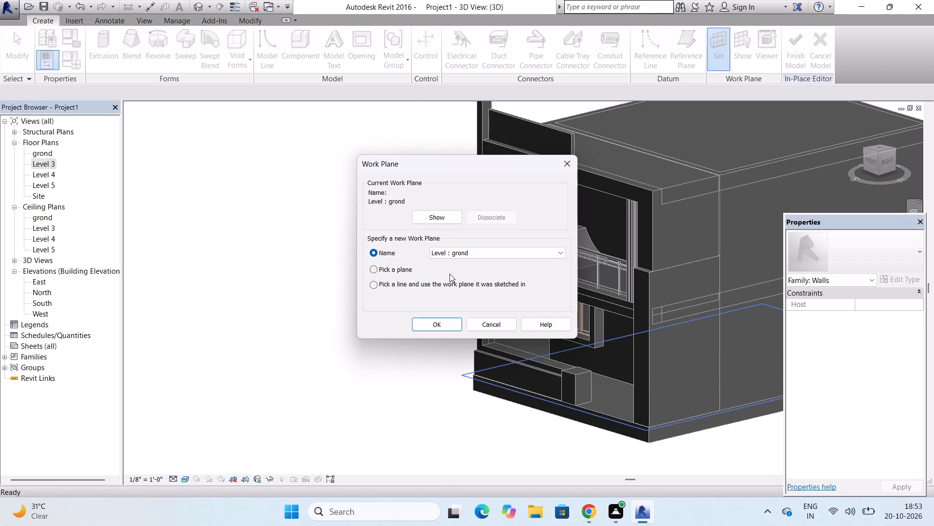
click(370, 268)
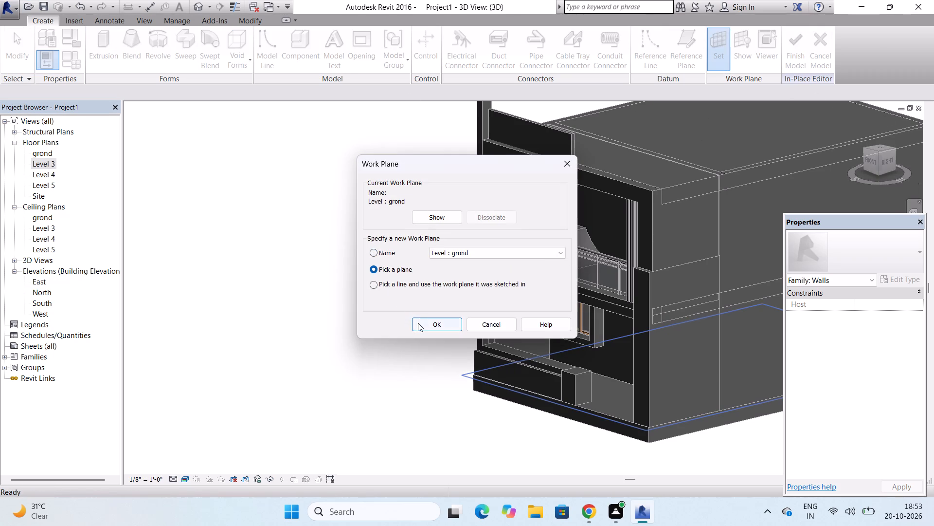
click(418, 323)
scroll(579, 121, up, 5)
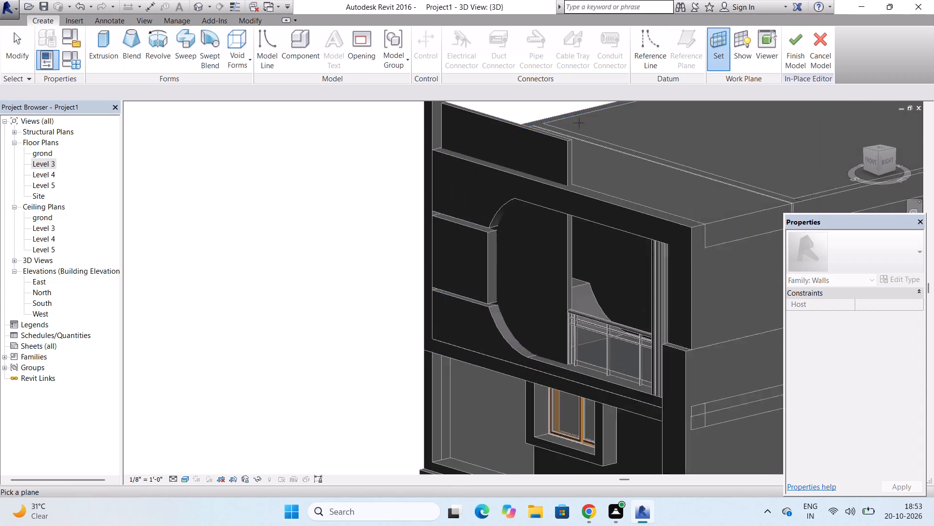
scroll(579, 123, up, 5)
click(558, 207)
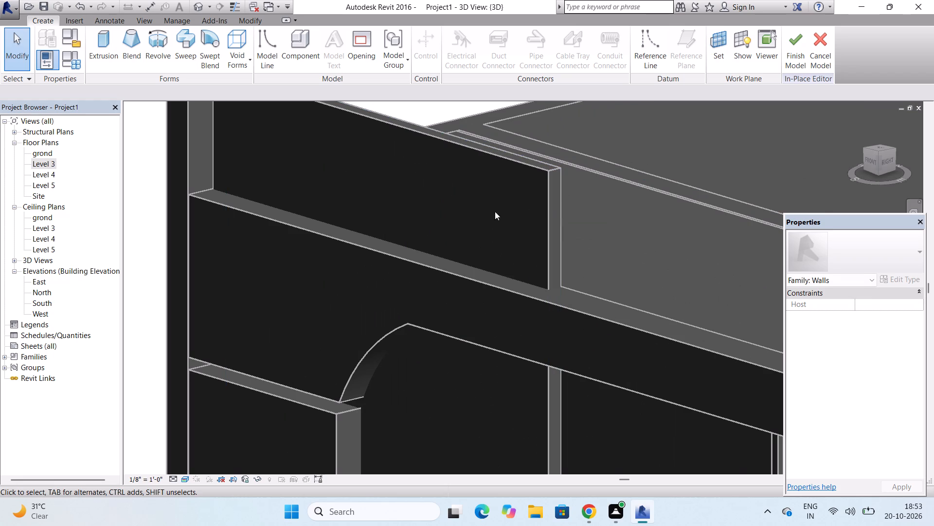
Start a 1' 0" deep Extrusion and sketch a rectangle about 2" wide and 4" high on the low part of the parapet's end face.
scroll(451, 211, down, 4)
click(108, 35)
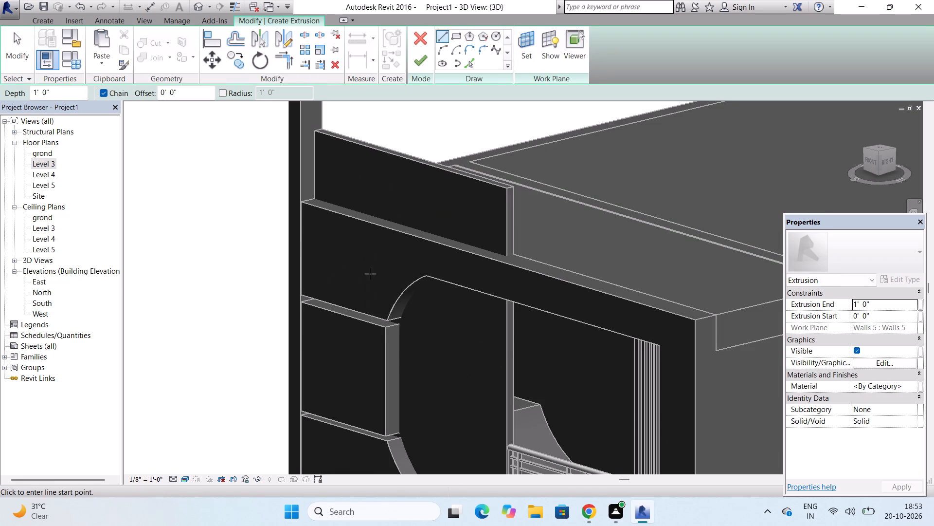
scroll(516, 225, up, 4)
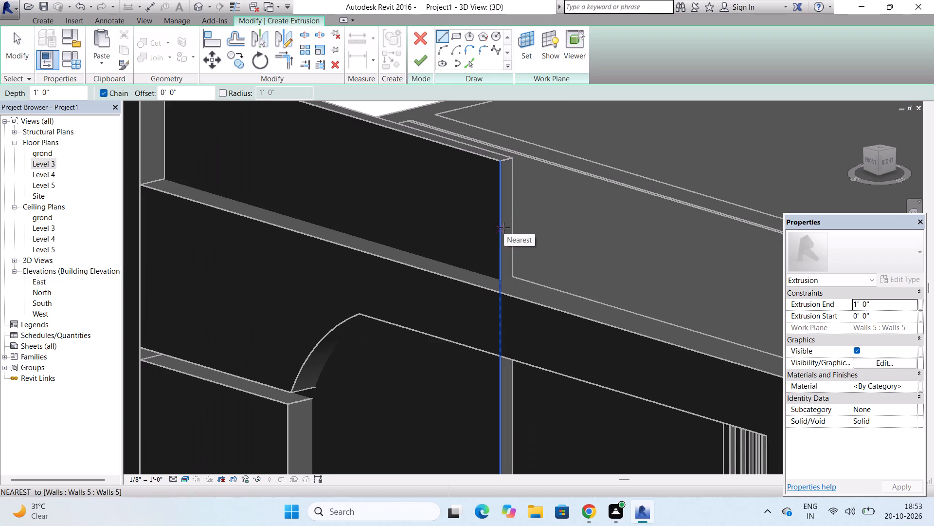
click(455, 37)
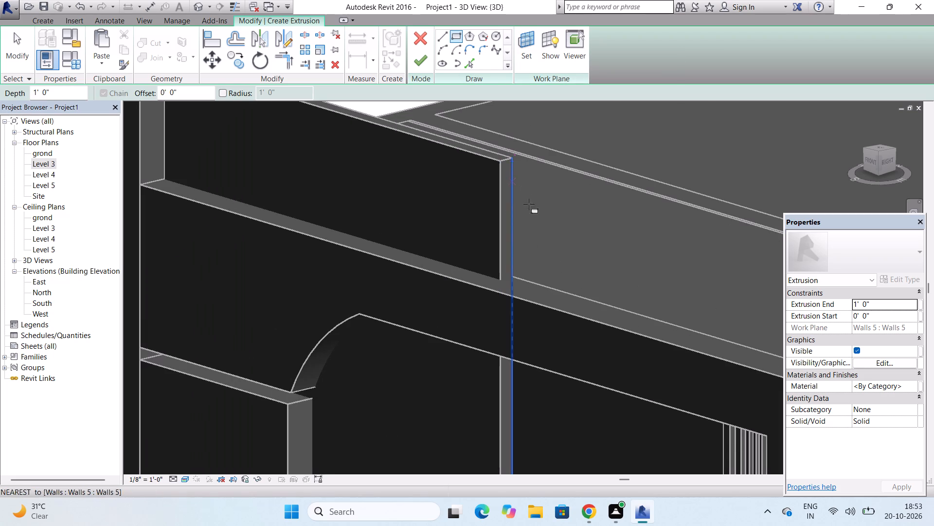
scroll(521, 242, up, 1)
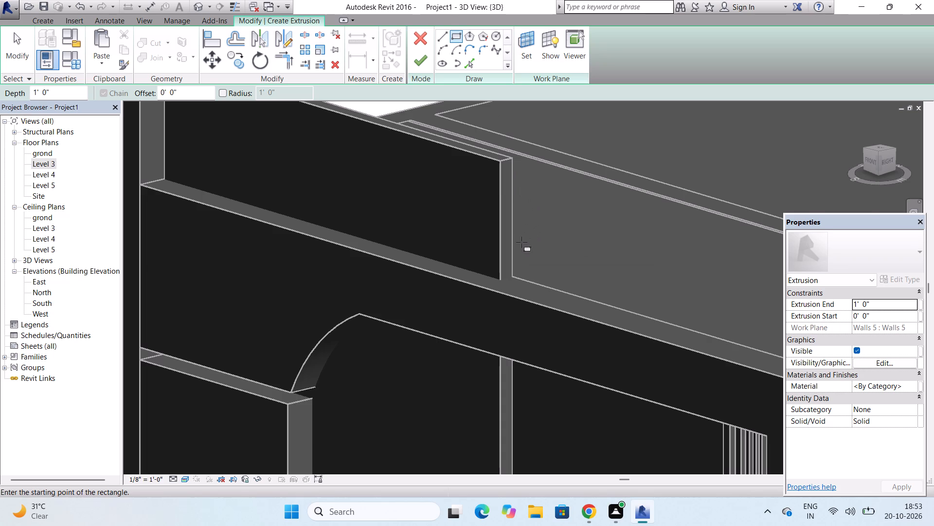
scroll(521, 242, up, 2)
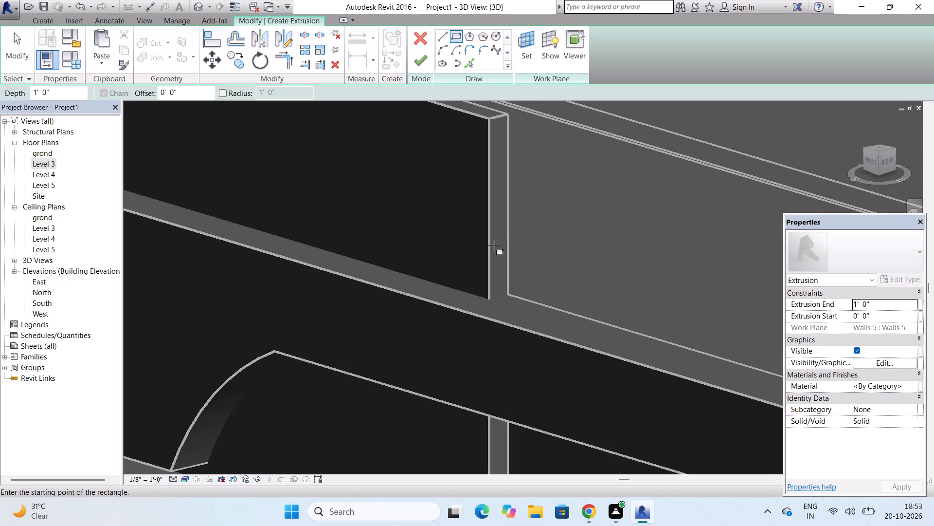
click(494, 245)
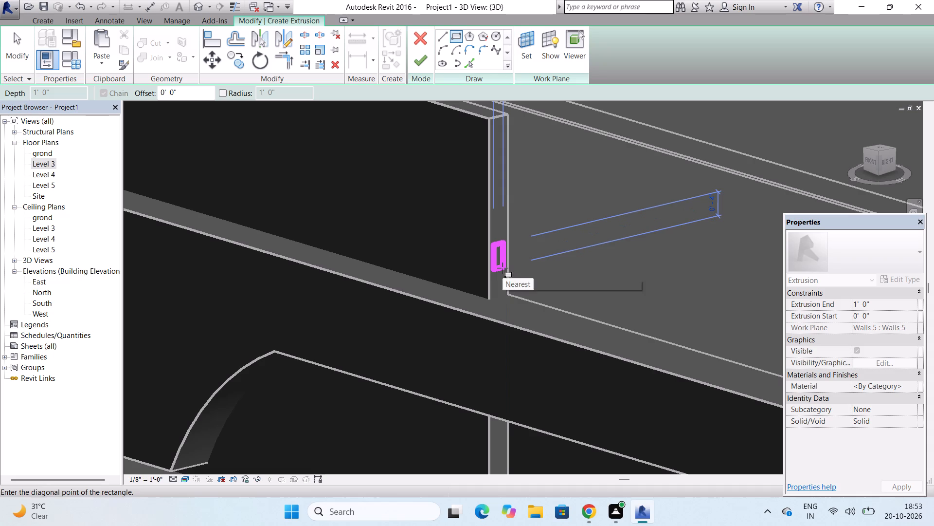
click(503, 268)
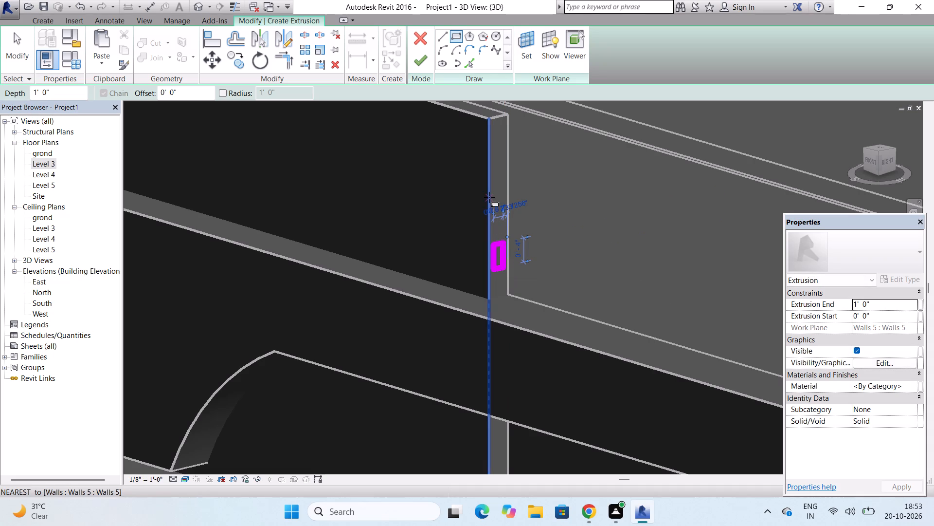
scroll(505, 199, up, 3)
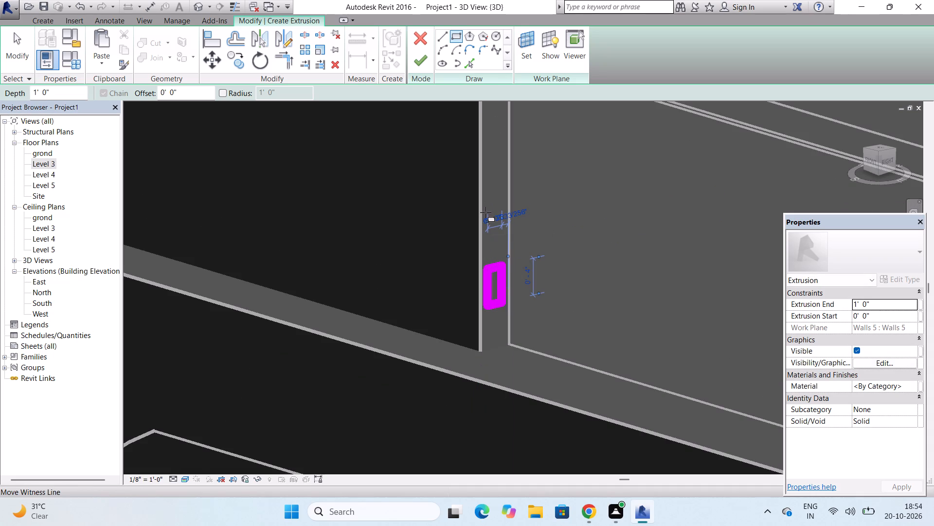
click(485, 212)
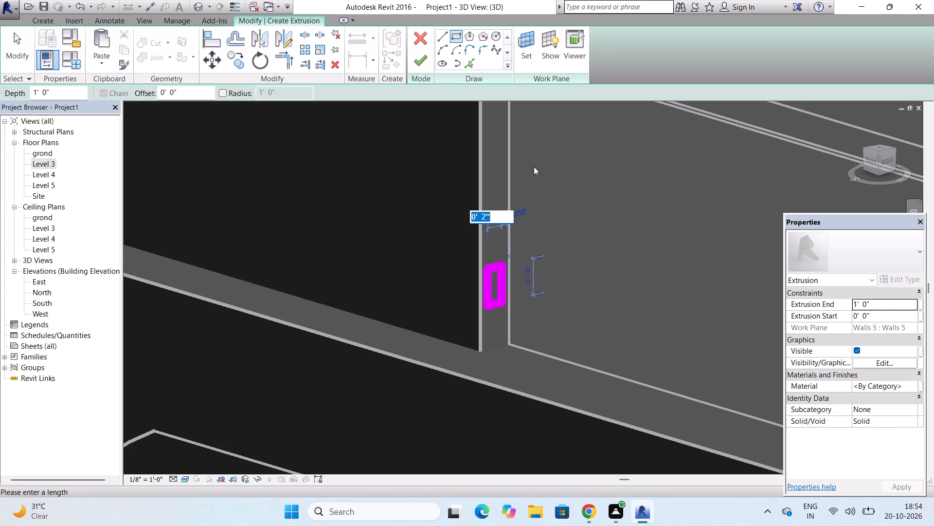
click(541, 163)
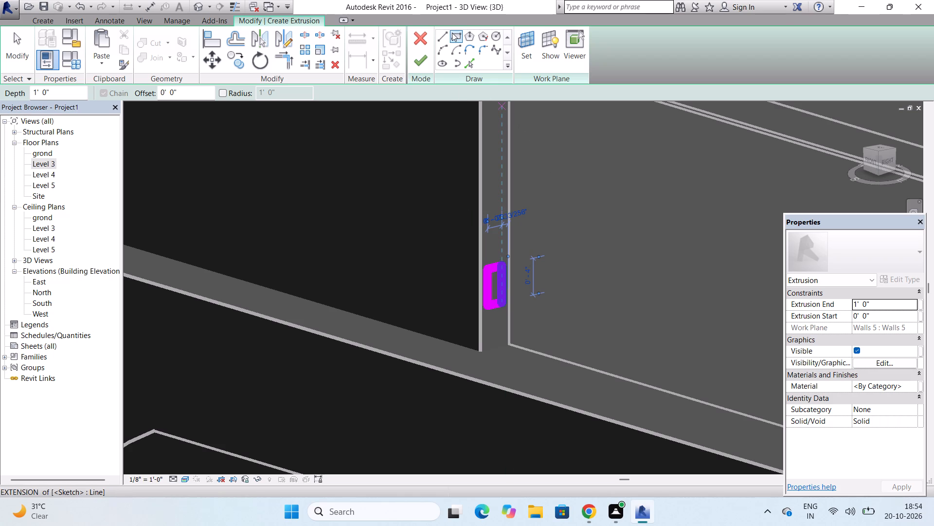
Sketch a second, shorter rectangle about 2" wide directly above the first, aligned with its vertical sides.
click(452, 33)
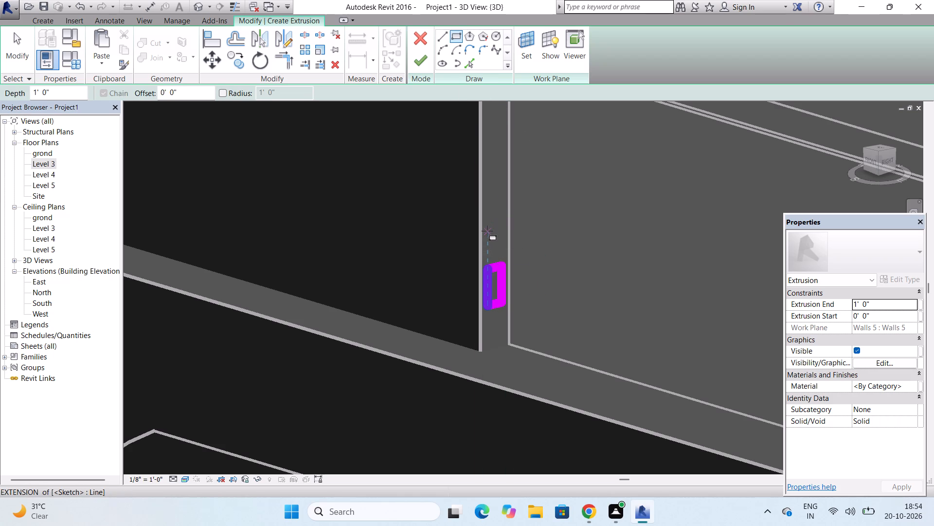
click(487, 231)
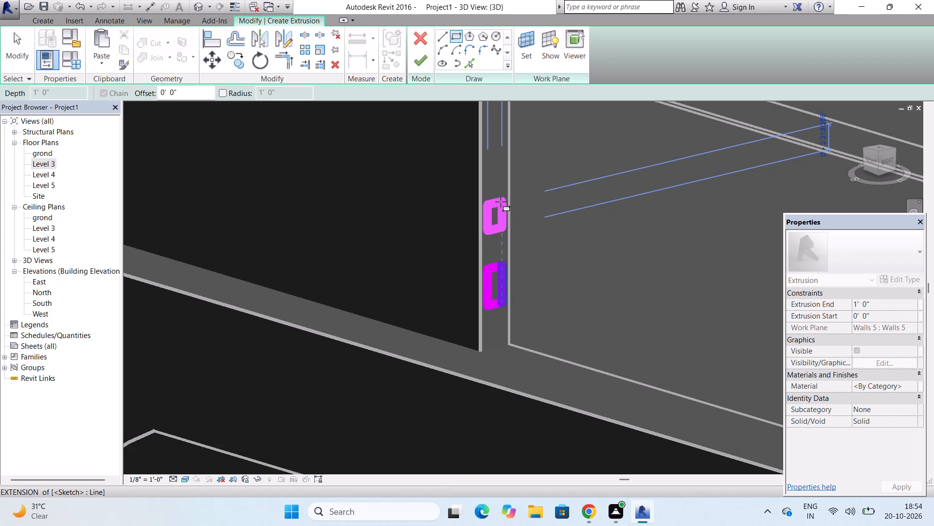
click(501, 202)
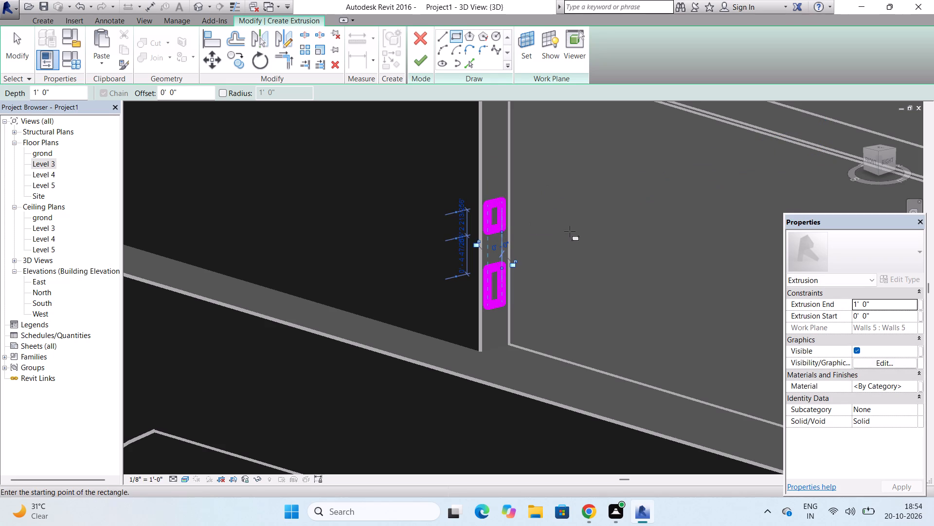
Sketch a third rectangle about 2" wide and 3 1/2" high above the other two, aligned with their vertical sides.
scroll(570, 233, down, 6)
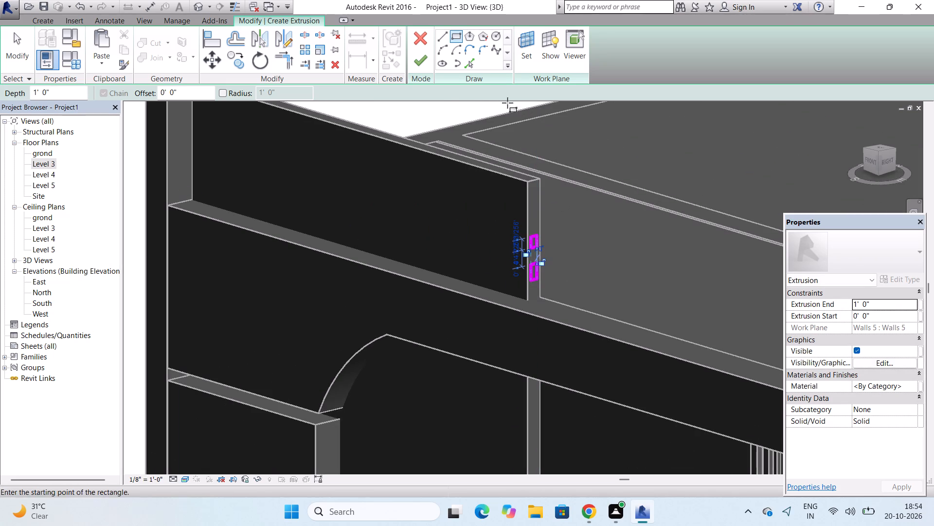
scroll(536, 225, up, 7)
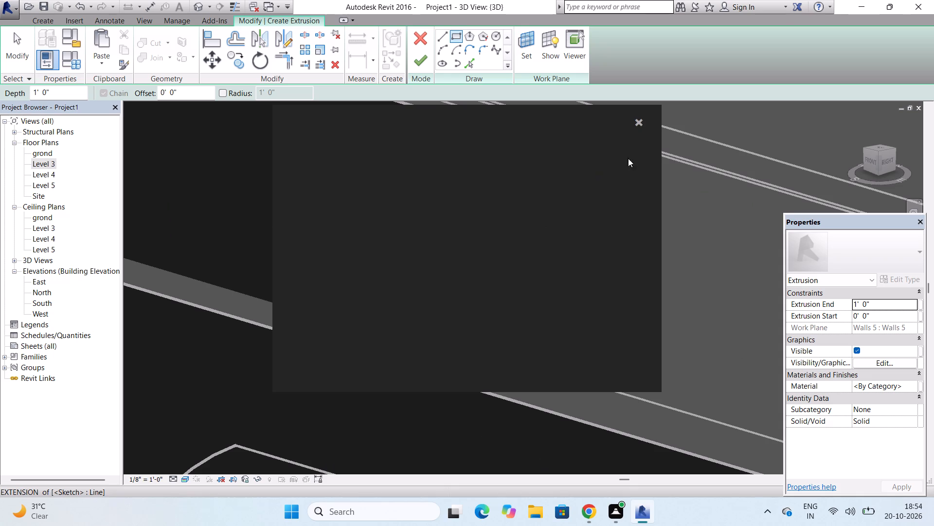
click(640, 122)
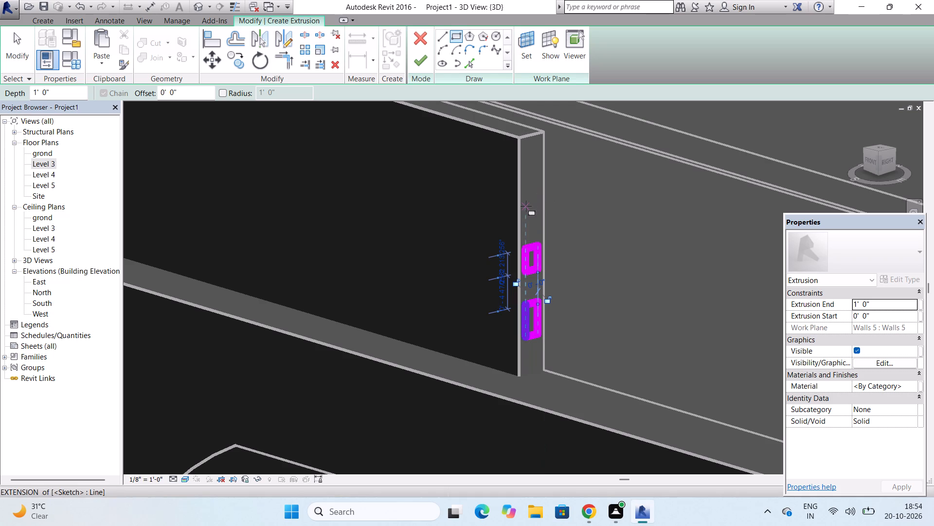
scroll(522, 209, up, 2)
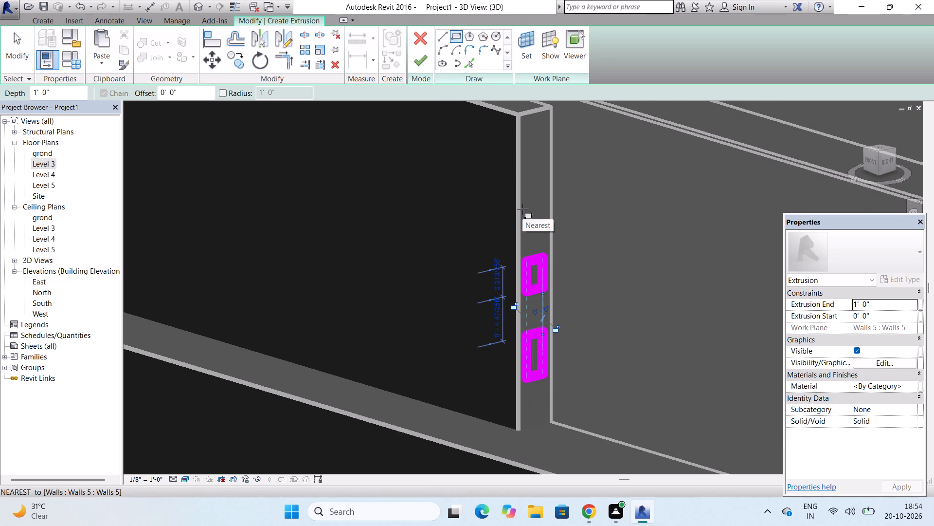
click(528, 203)
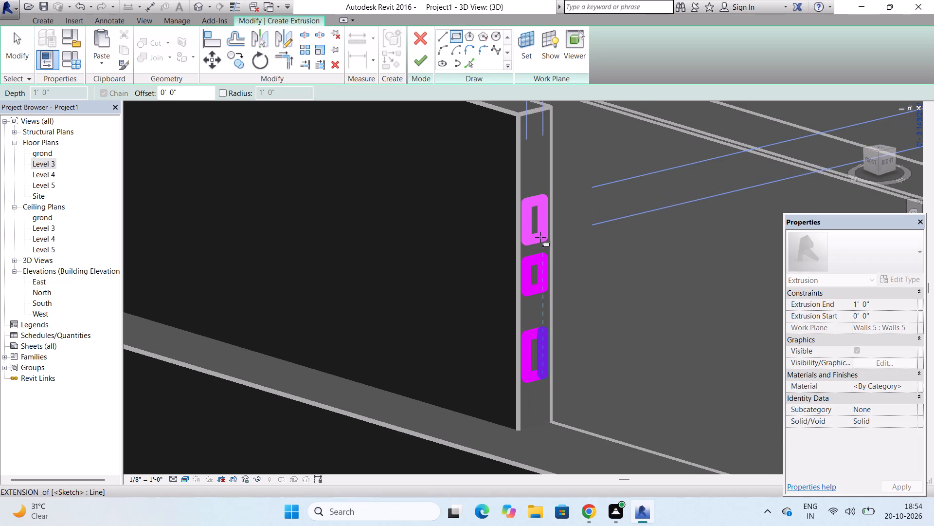
click(540, 237)
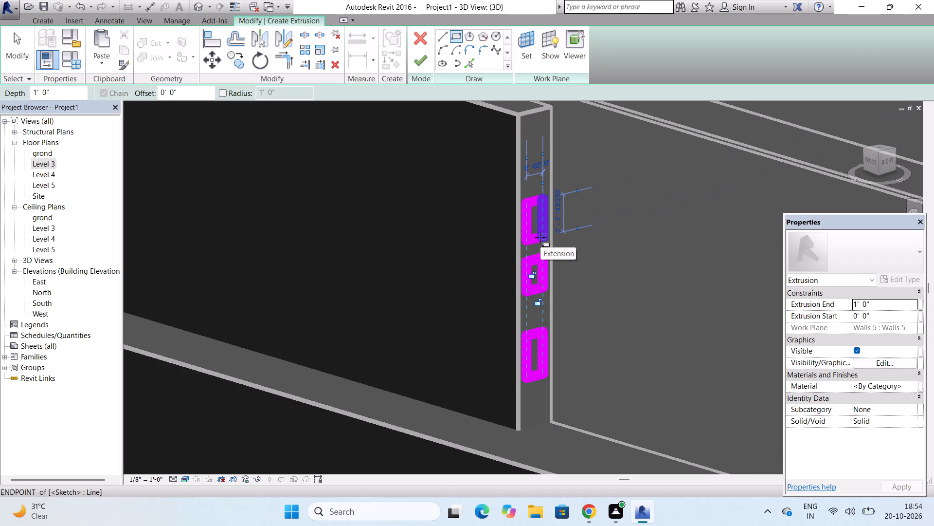
Finish the sketch as a 1' 0" extrusion of three bars and complete the in-place model.
click(415, 60)
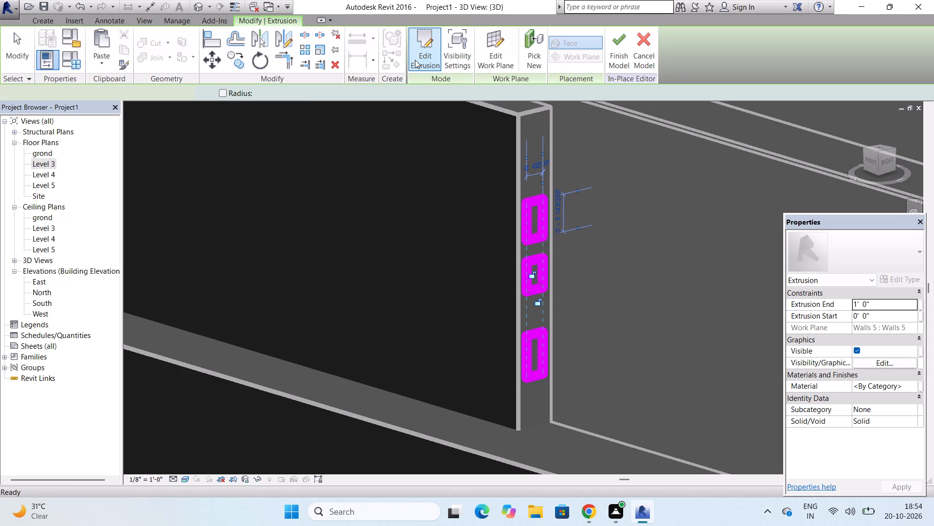
scroll(574, 159, down, 4)
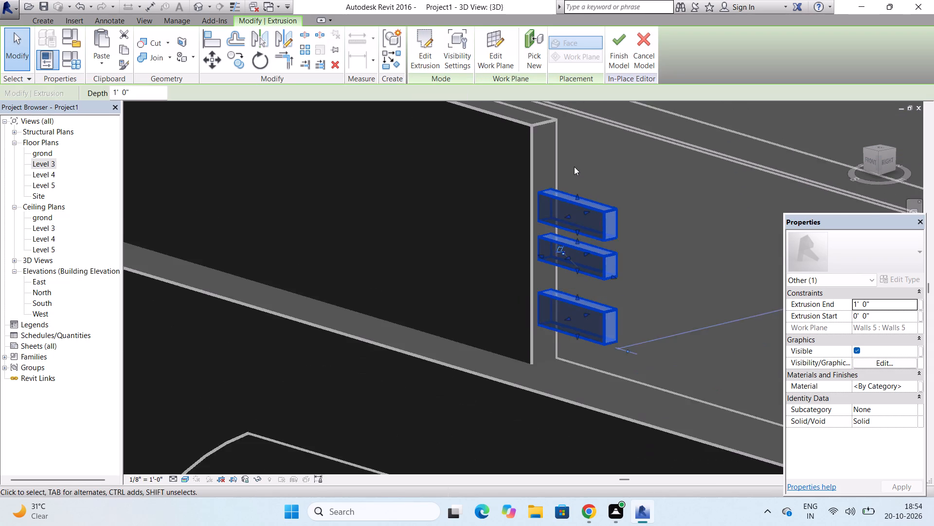
scroll(574, 168, down, 5)
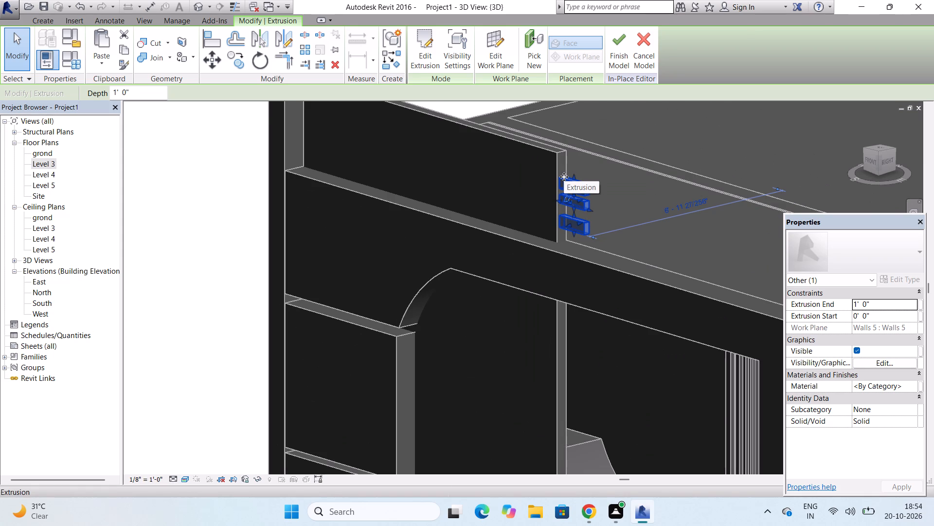
scroll(564, 180, down, 5)
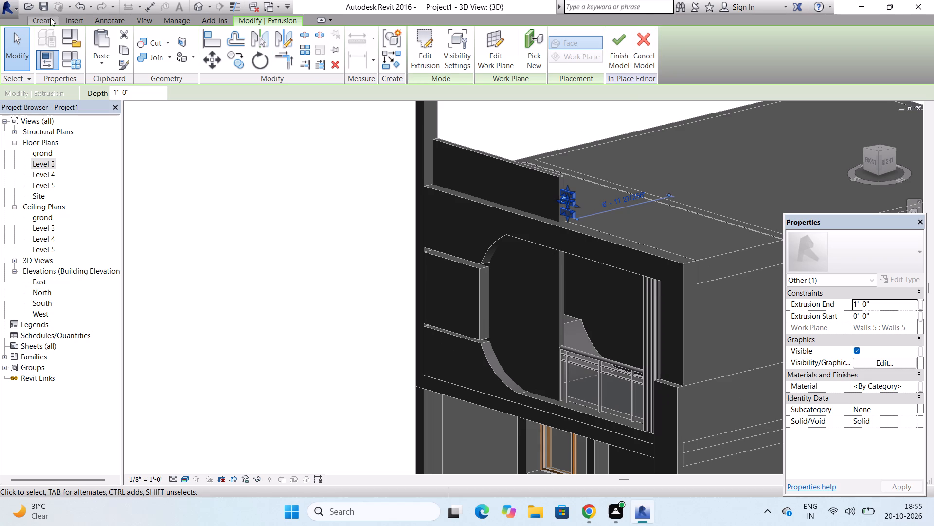
scroll(518, 228, down, 2)
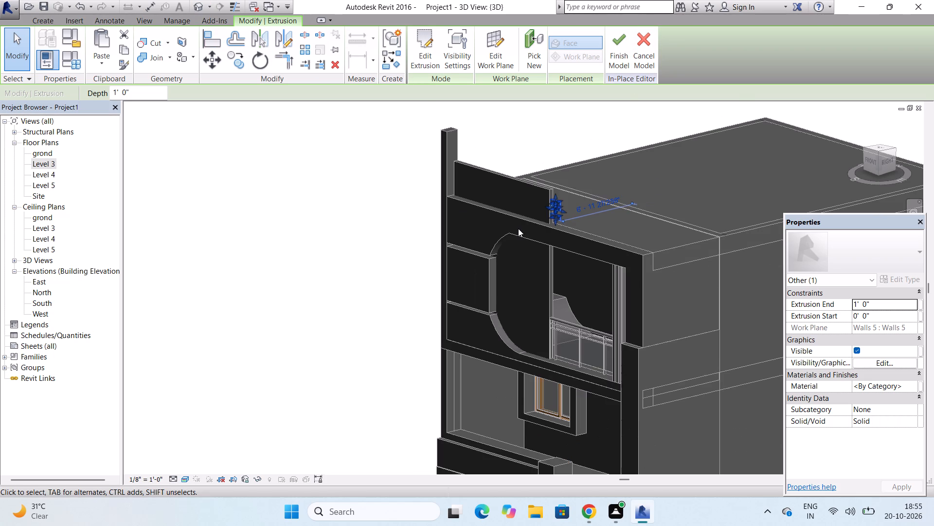
scroll(518, 228, down, 1)
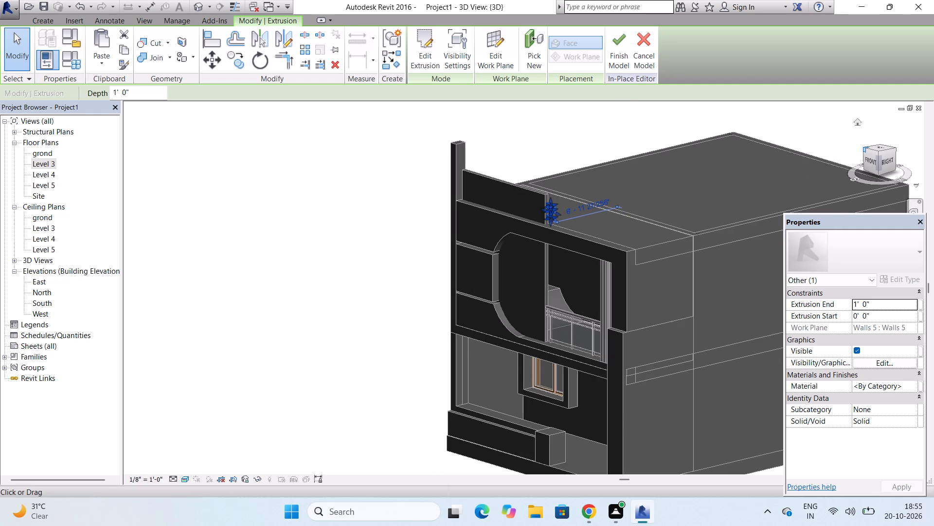
drag(862, 150, 238, 158)
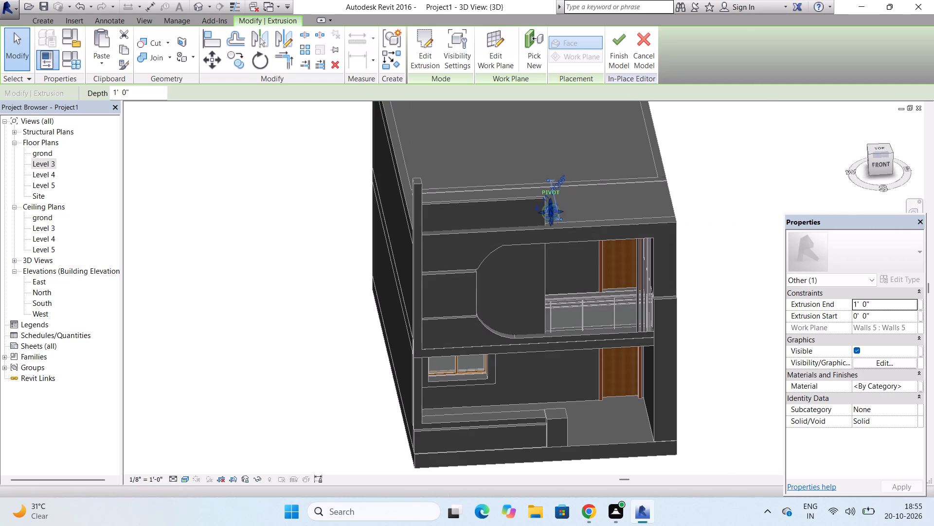
drag(238, 158, 231, 129)
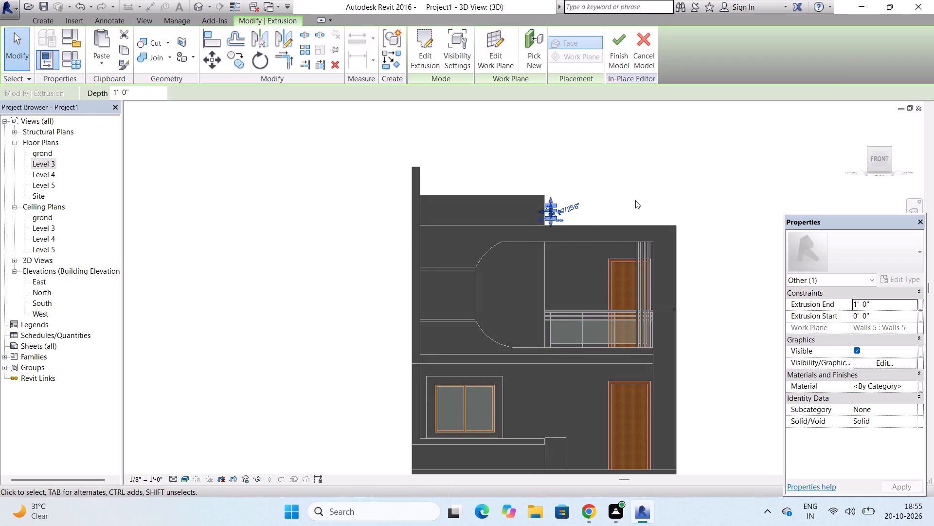
scroll(535, 202, up, 7)
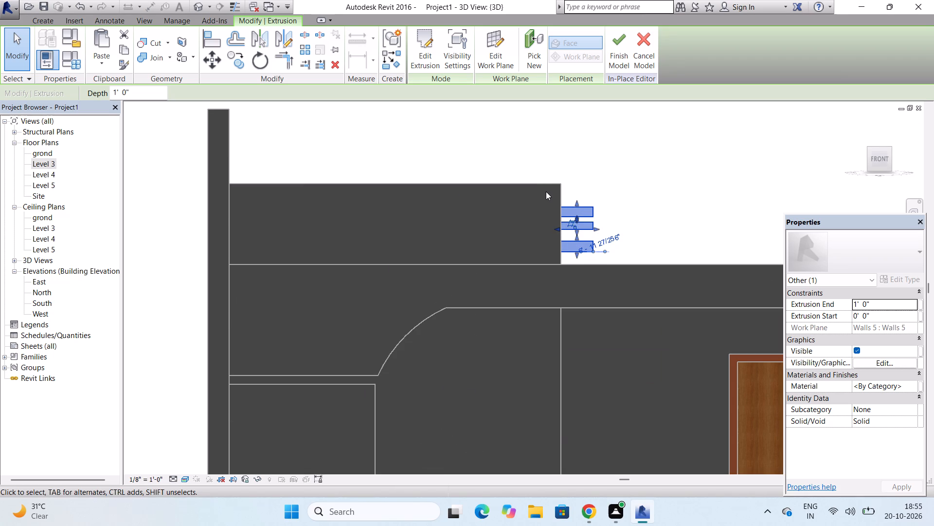
click(544, 187)
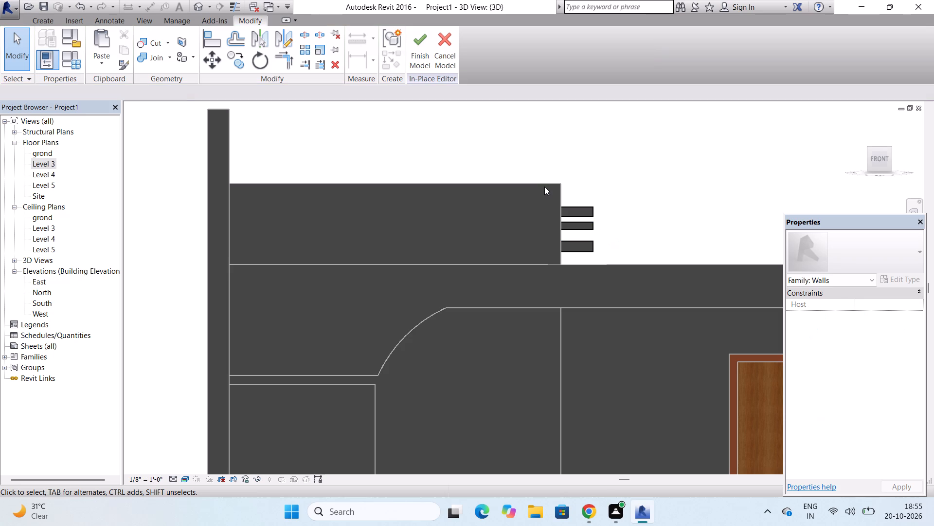
click(421, 38)
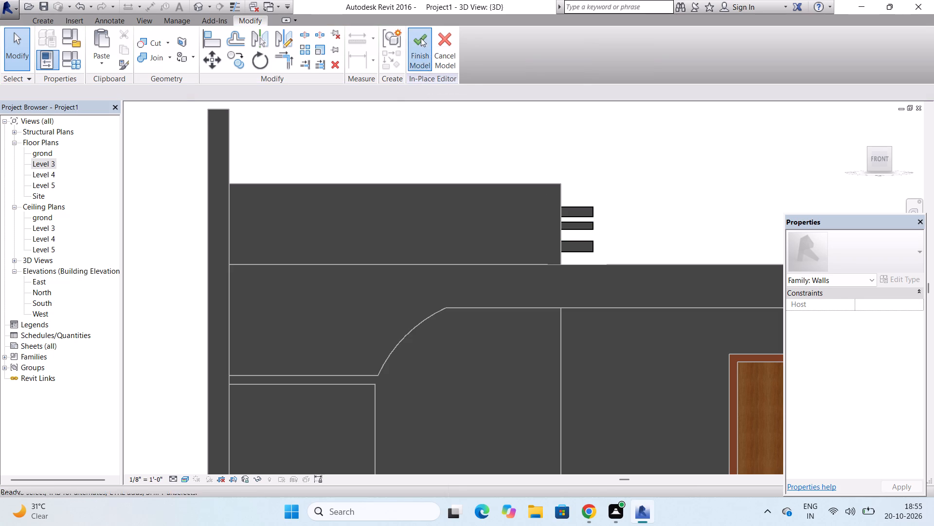
Lower the top edge of the raised front parapet wall to just above the highest bar.
click(465, 187)
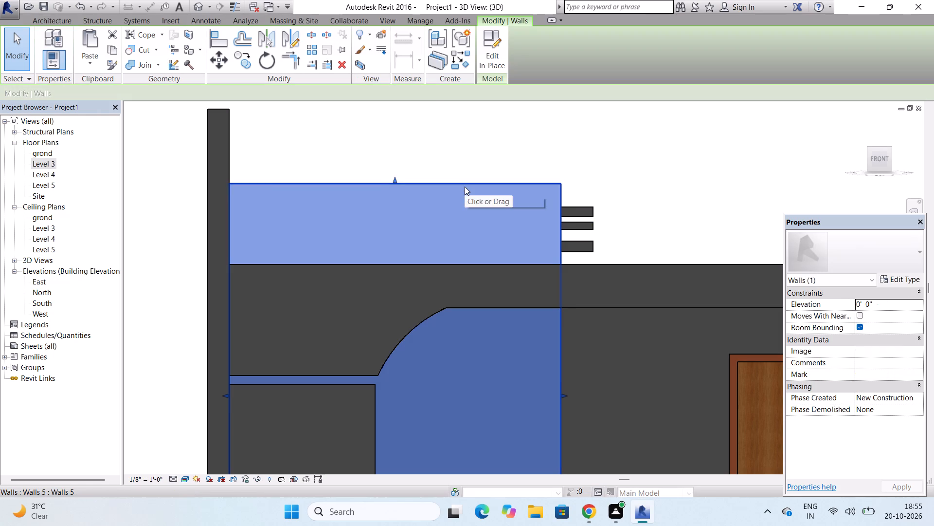
drag(394, 179, 395, 199)
scroll(402, 178, down, 3)
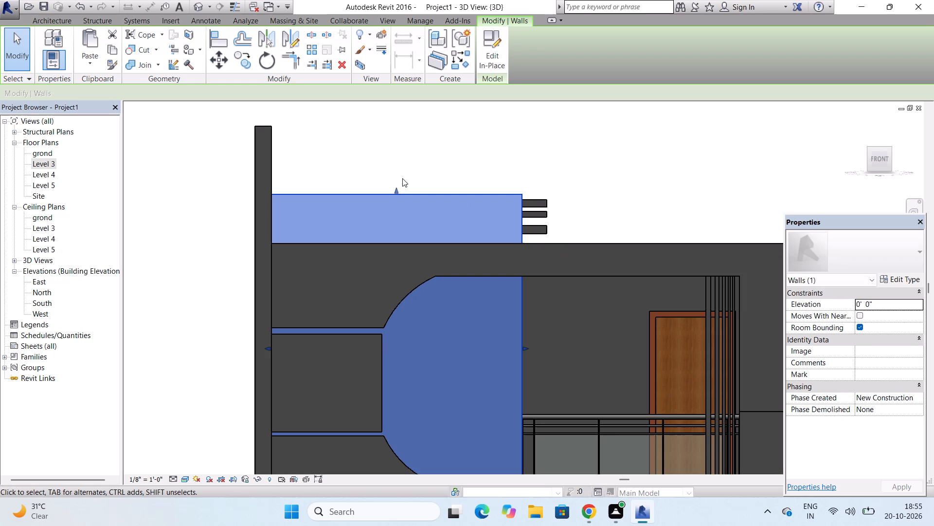
key(Escape)
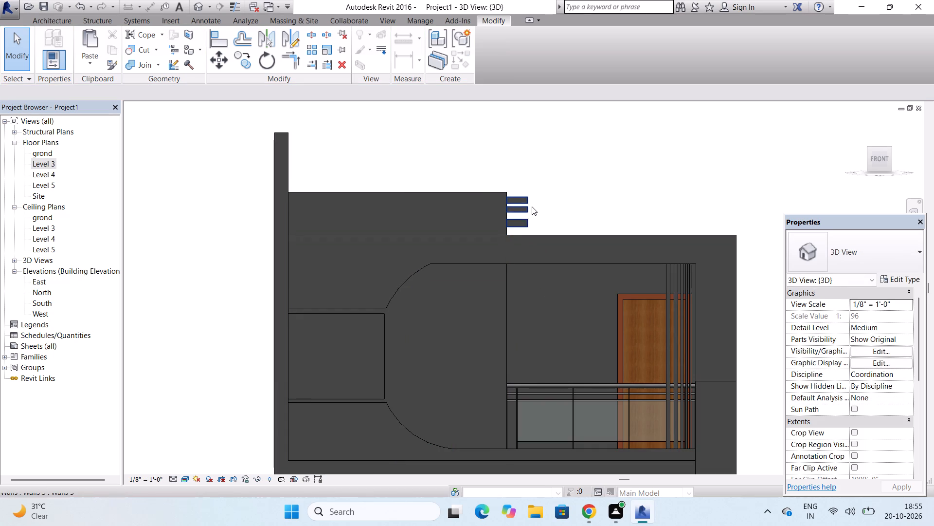
Stretch the three bars horizontally from the parapet's end to align with the outer face of the far side wall.
click(522, 220)
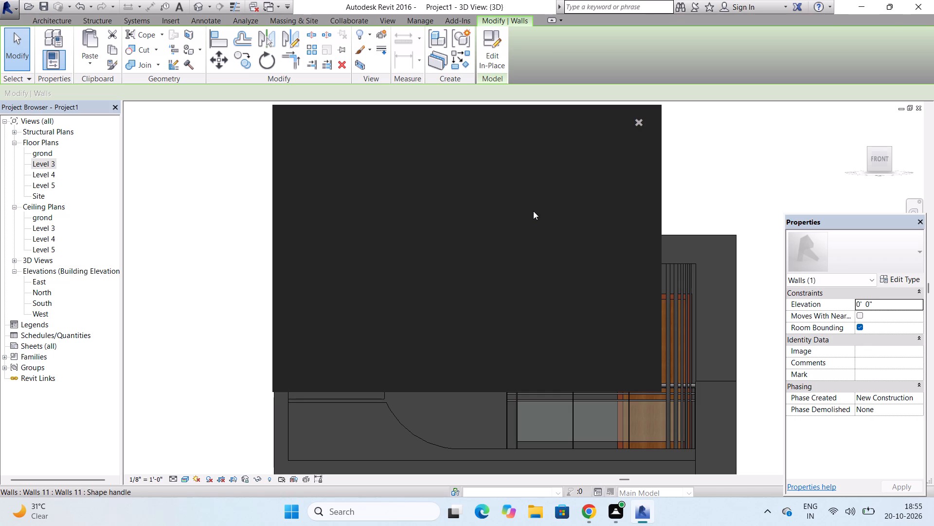
click(637, 122)
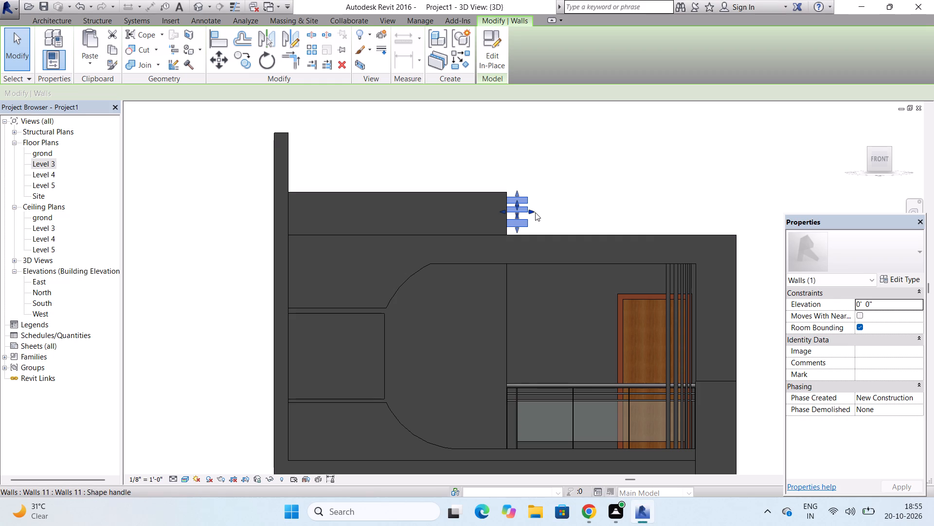
drag(529, 210, 653, 208)
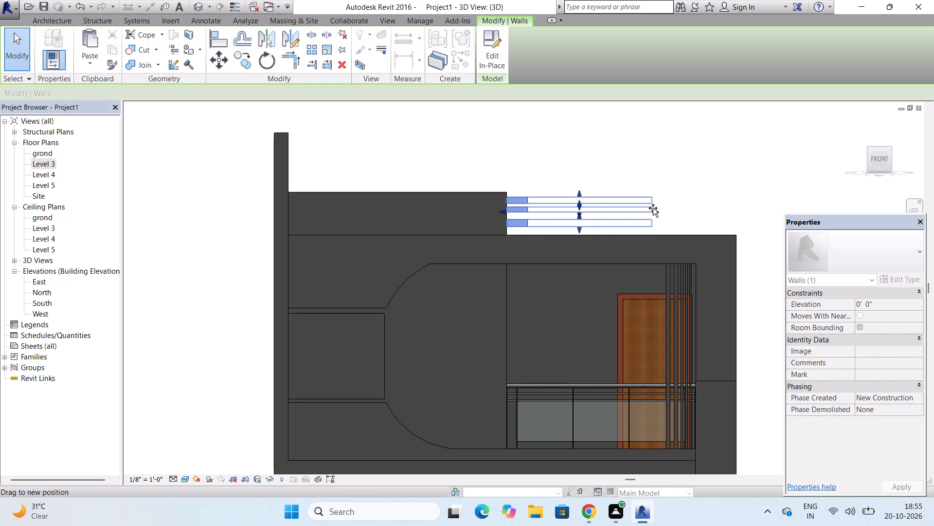
drag(653, 208, 734, 206)
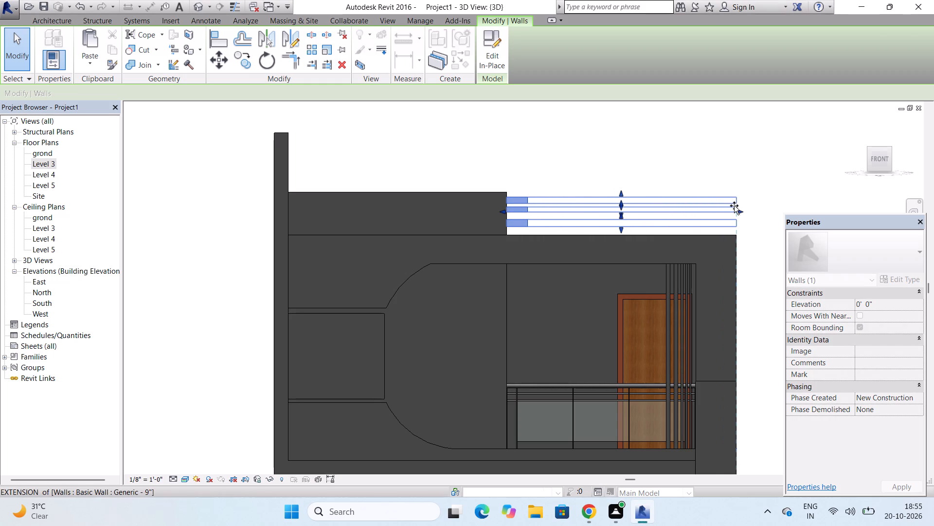
drag(734, 206, 731, 209)
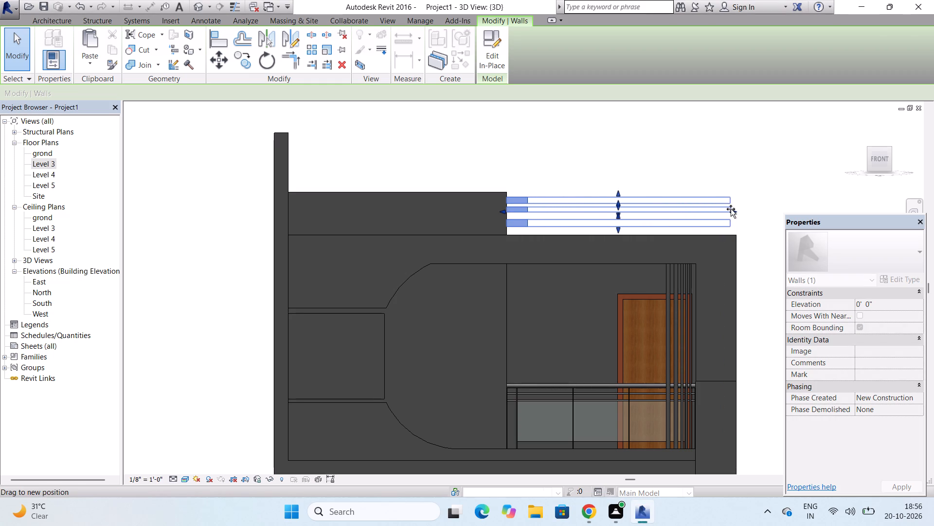
drag(731, 209, 734, 209)
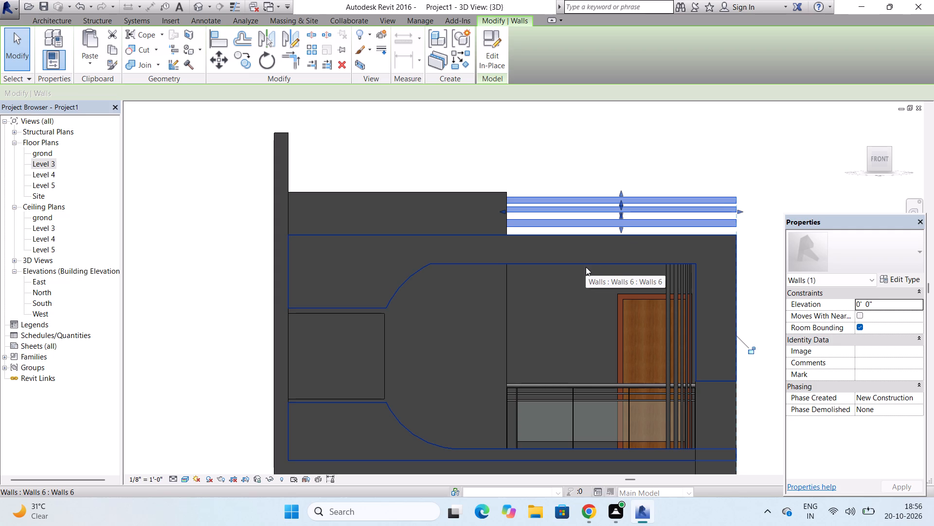
Extend the lowest bar's bottom edge down to the top of the front wall above the balcony.
scroll(623, 191, up, 4)
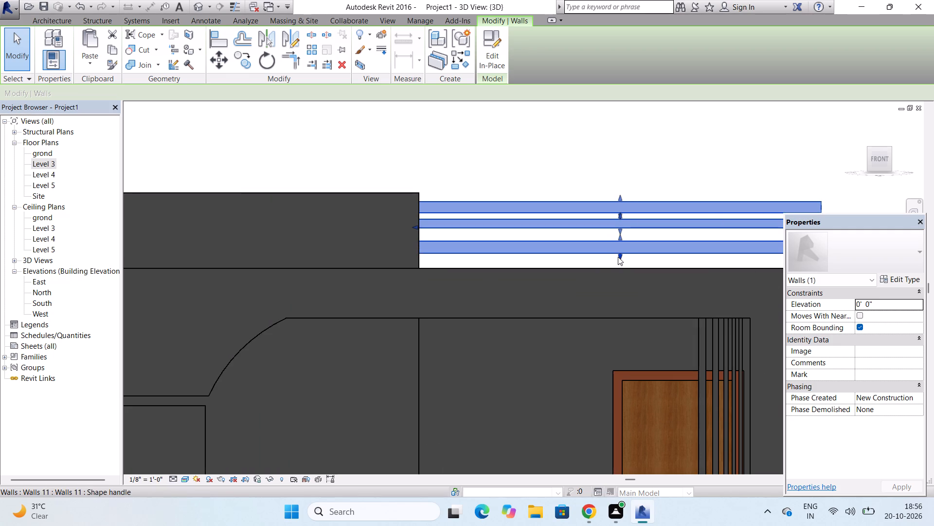
drag(619, 255, 619, 265)
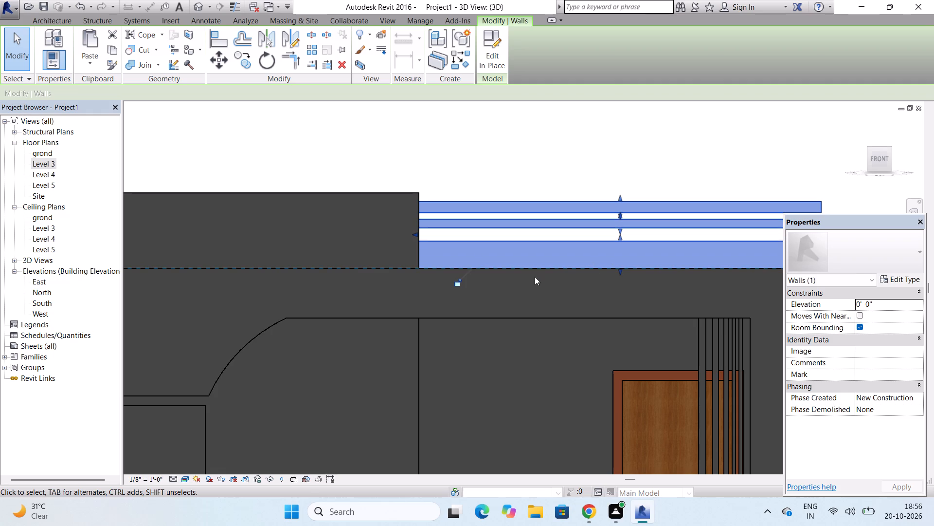
key(Escape)
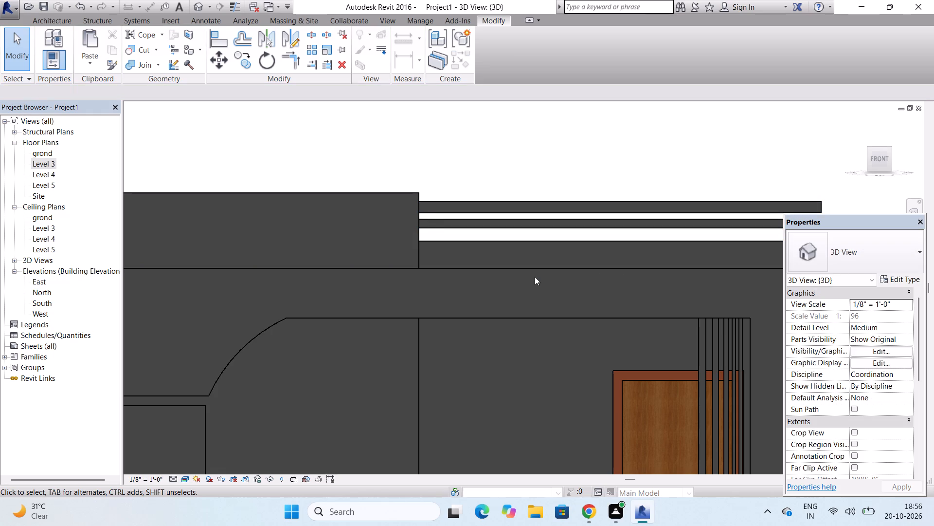
Raise the highest bar's top edge to just below the parapet wall's top.
scroll(492, 259, down, 3)
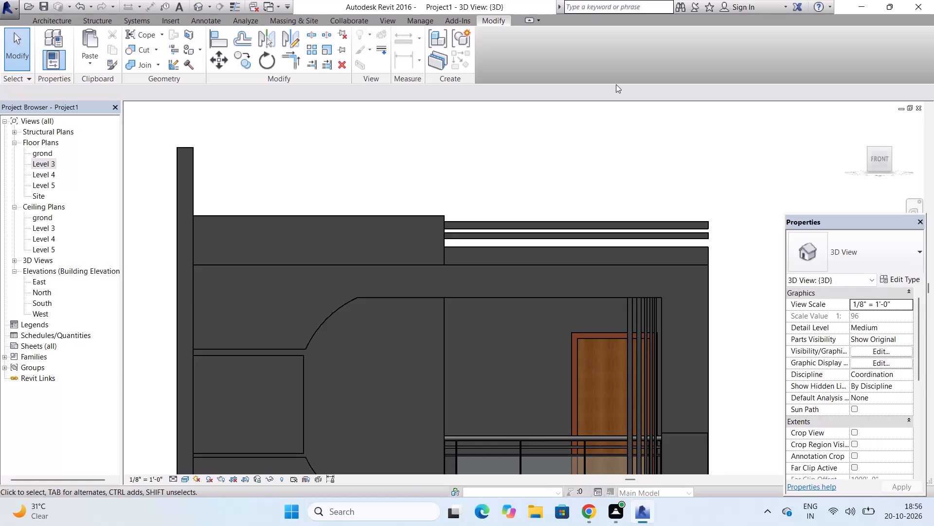
scroll(521, 274, up, 1)
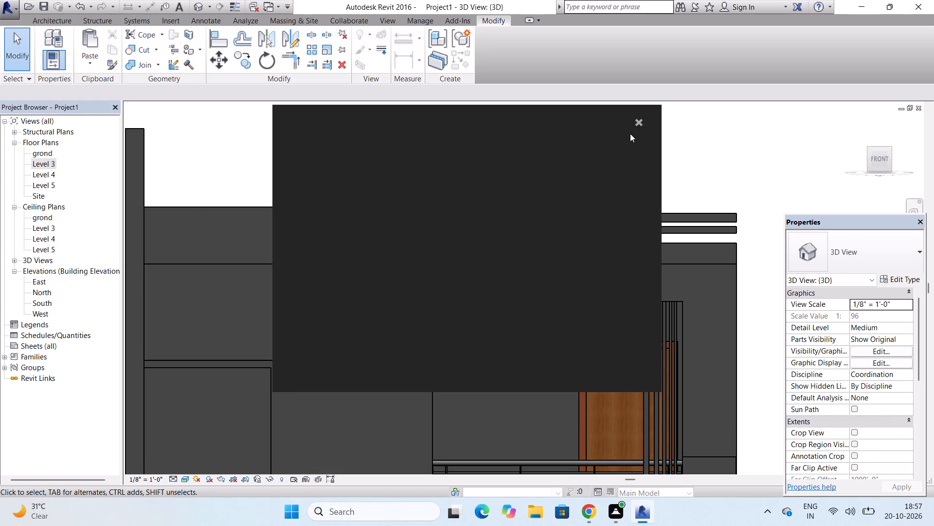
click(639, 121)
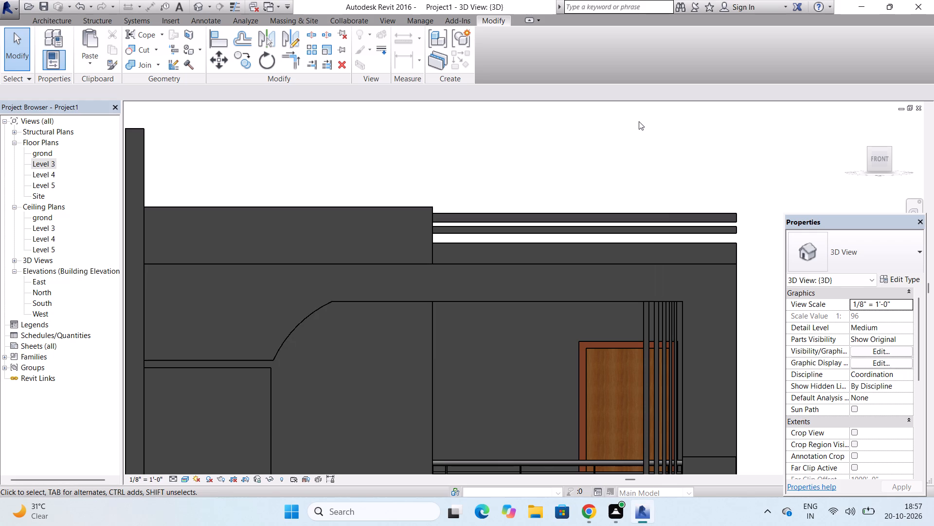
click(547, 213)
scroll(547, 213, up, 3)
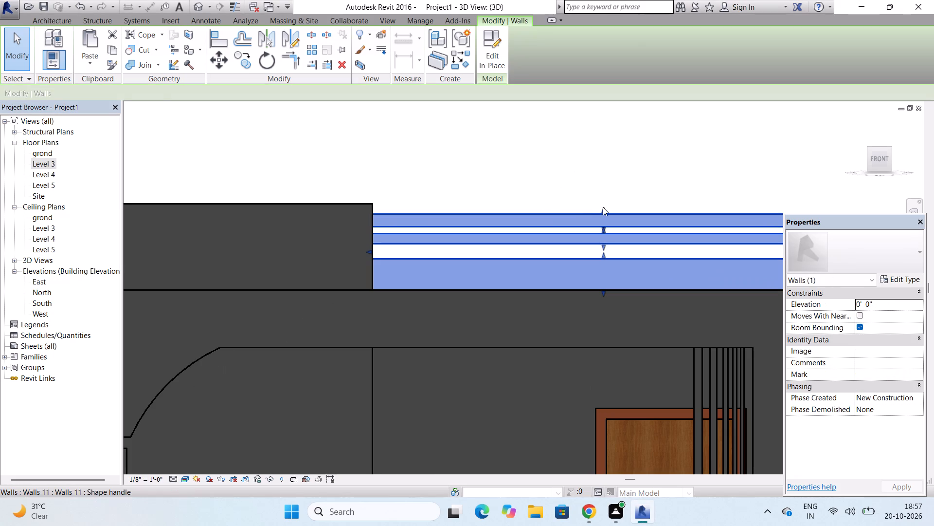
click(603, 207)
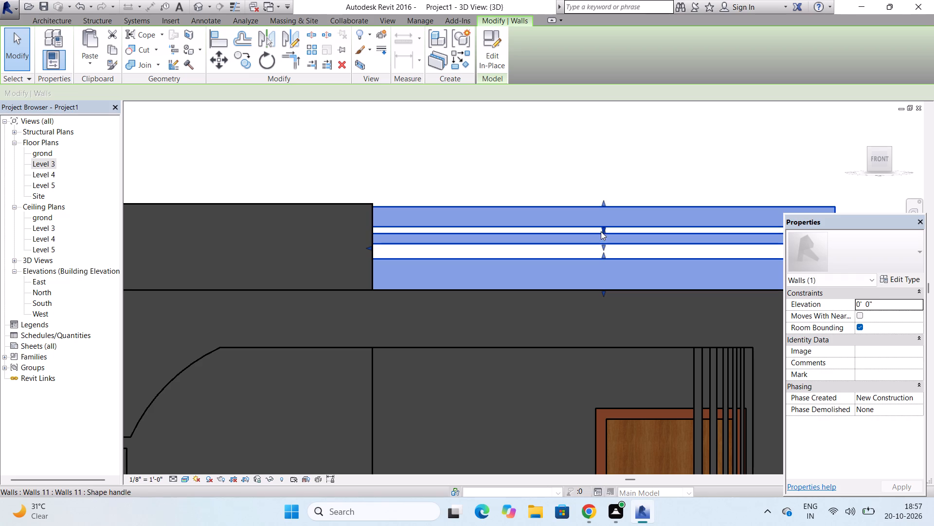
Raise the highest bar's bottom edge to thin it, and raise the middle bar's top and bottom edges toward it.
drag(603, 229, 603, 218)
scroll(604, 224, up, 3)
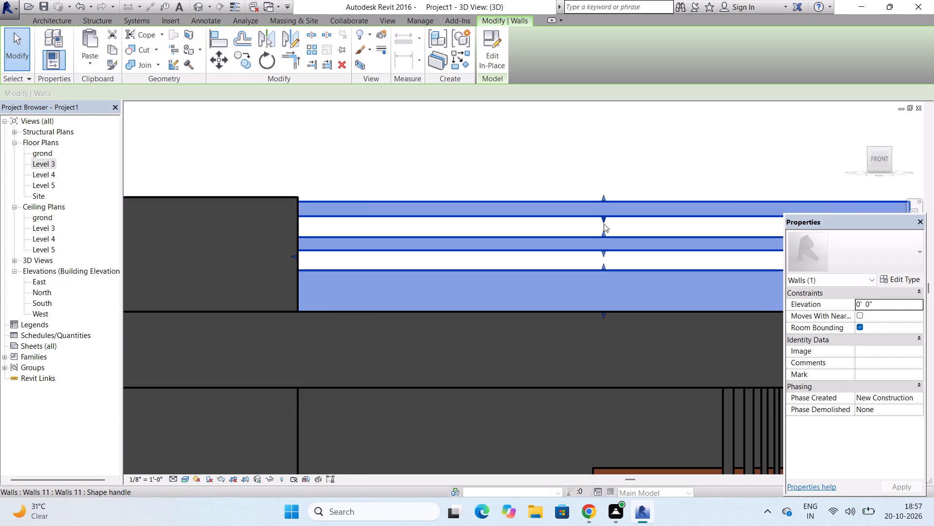
drag(604, 236, 603, 229)
drag(603, 255, 602, 245)
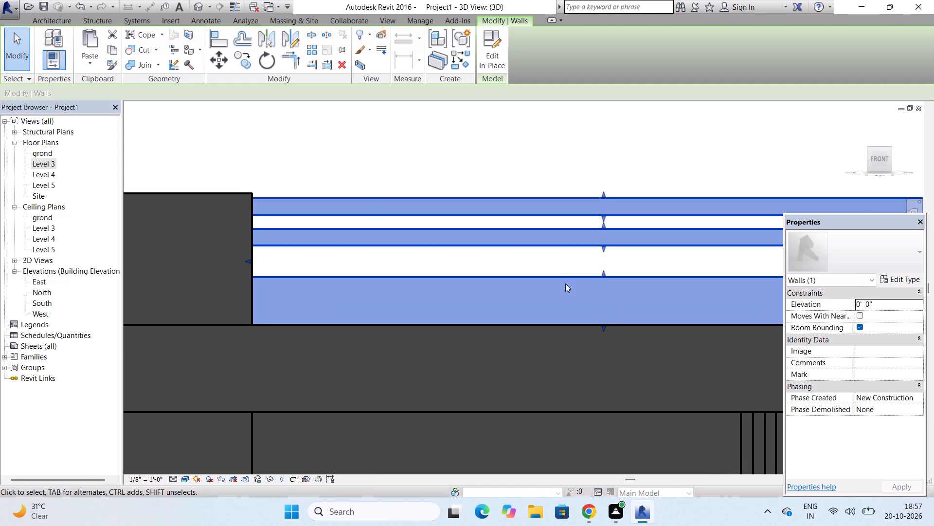
Raise the lowest bar's top edge slightly to narrow its gap below the middle bar.
scroll(565, 284, down, 6)
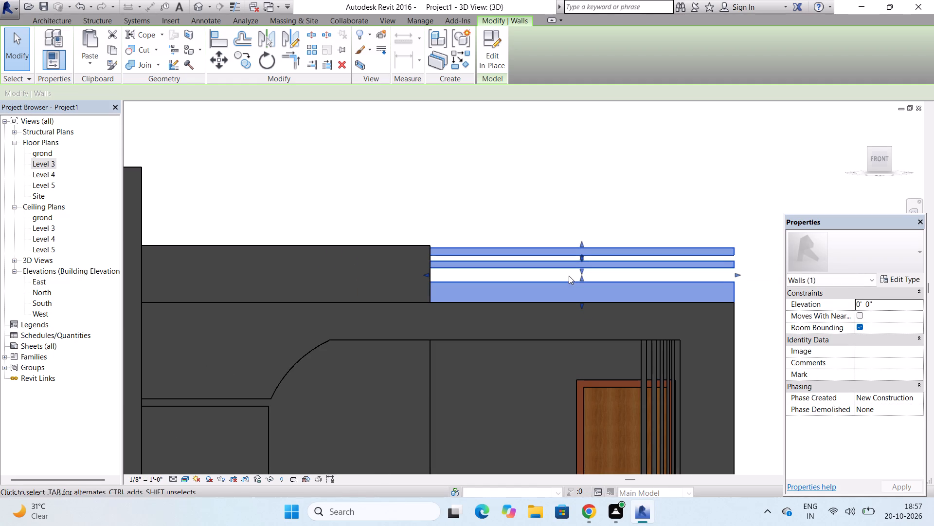
scroll(588, 284, up, 2)
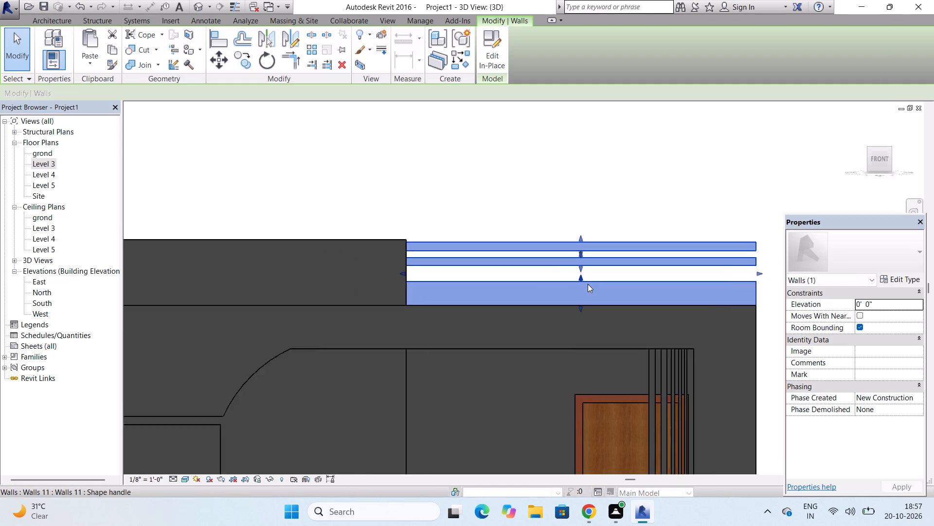
scroll(569, 275, up, 3)
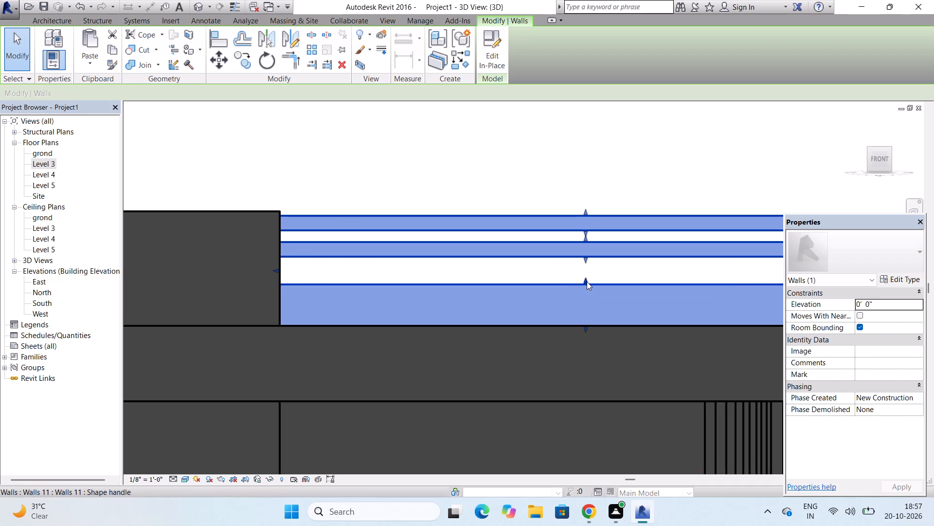
drag(587, 282, 588, 277)
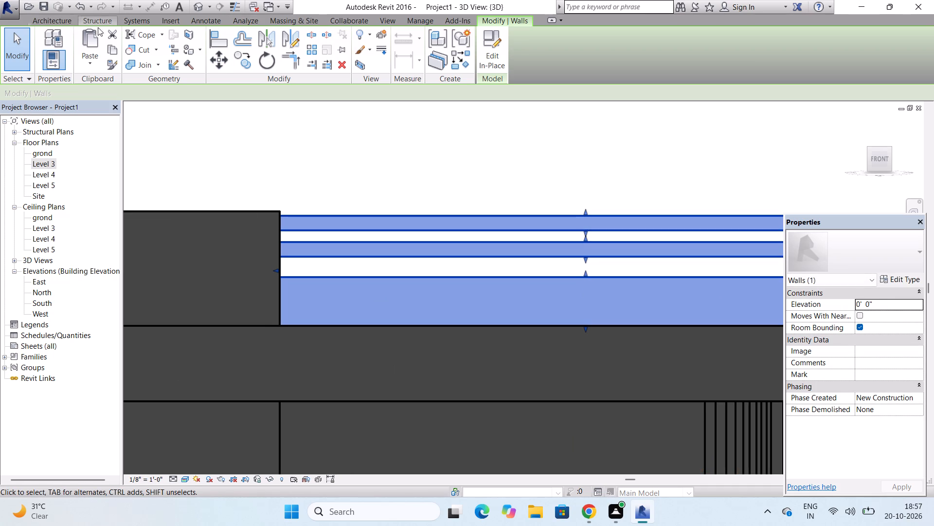
click(562, 168)
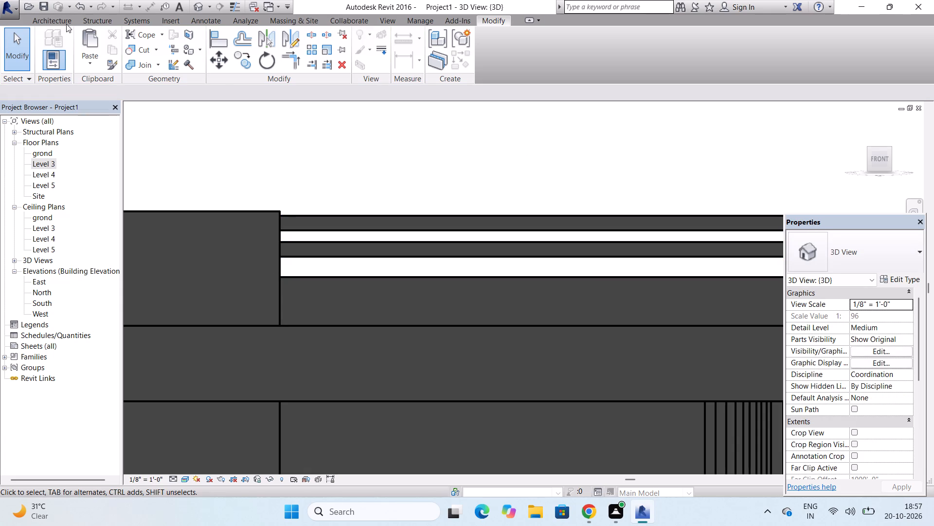
Extend the rear edge of the front in-place wall beside the balcony to align with the wall line behind it.
click(48, 18)
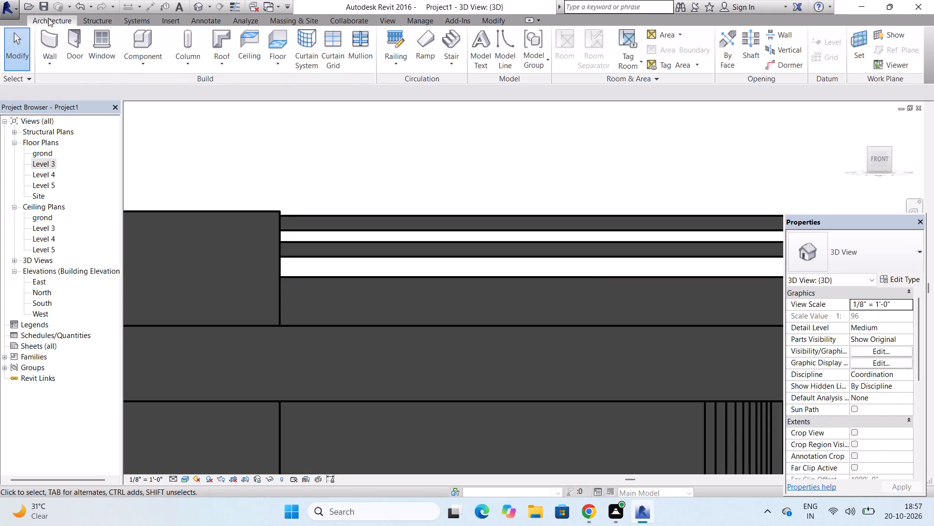
scroll(316, 156, down, 10)
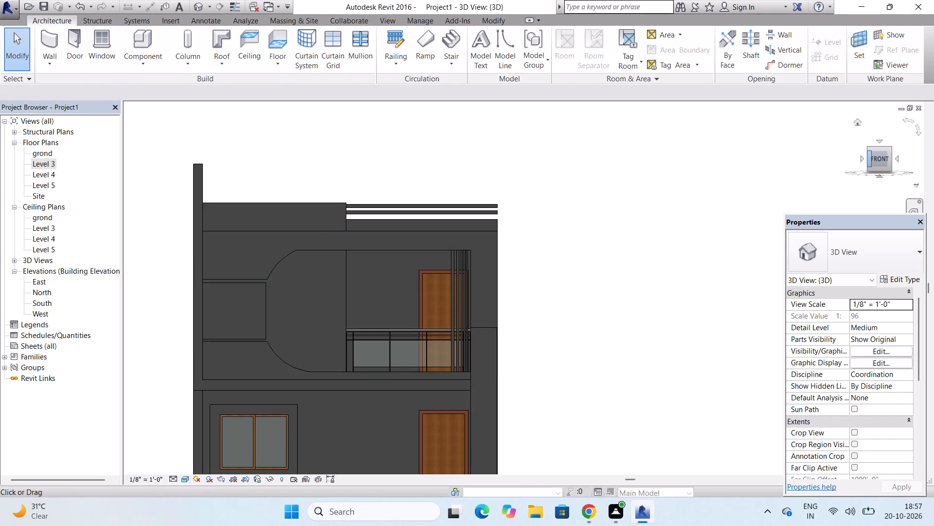
drag(869, 148, 824, 165)
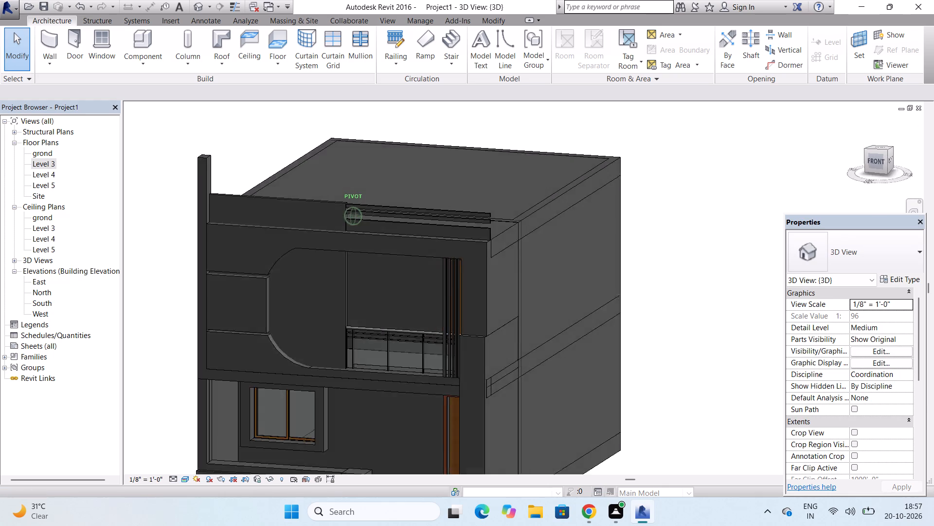
drag(824, 165, 680, 174)
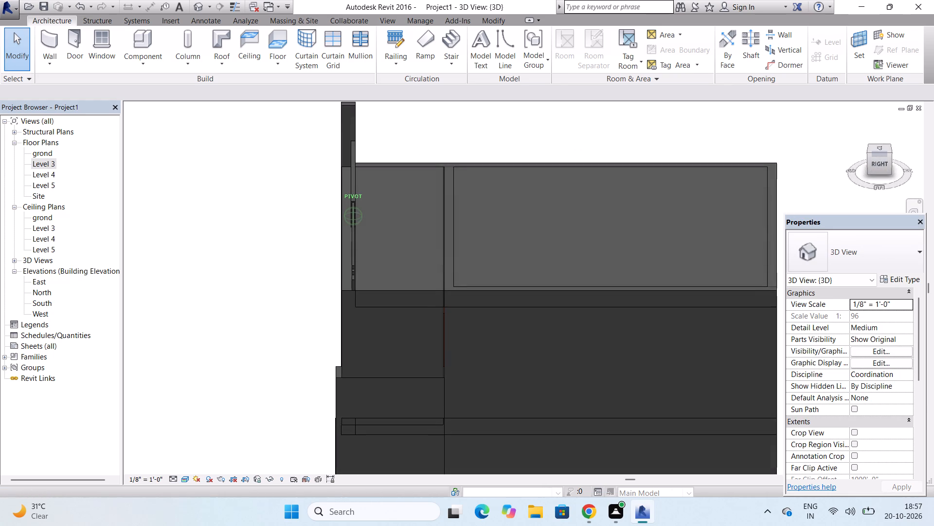
drag(680, 174, 693, 169)
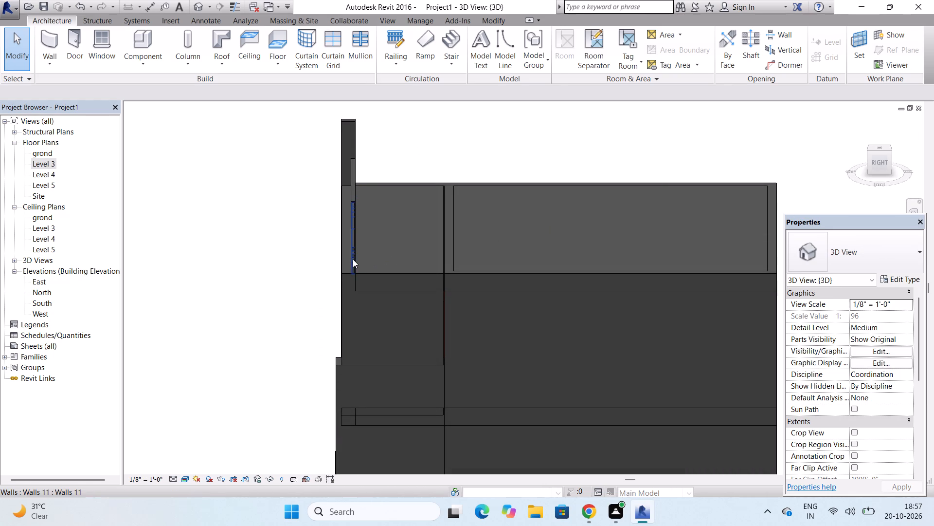
scroll(432, 331, up, 4)
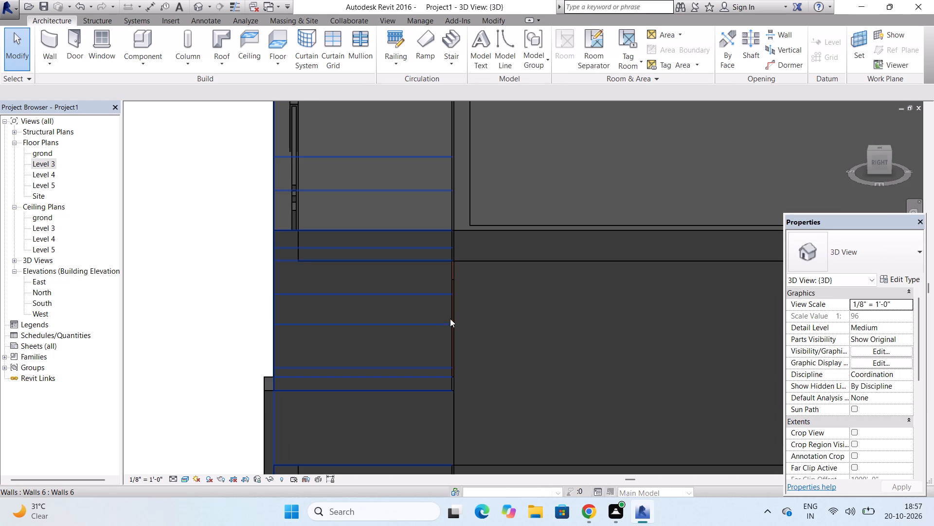
click(448, 274)
scroll(441, 285, down, 2)
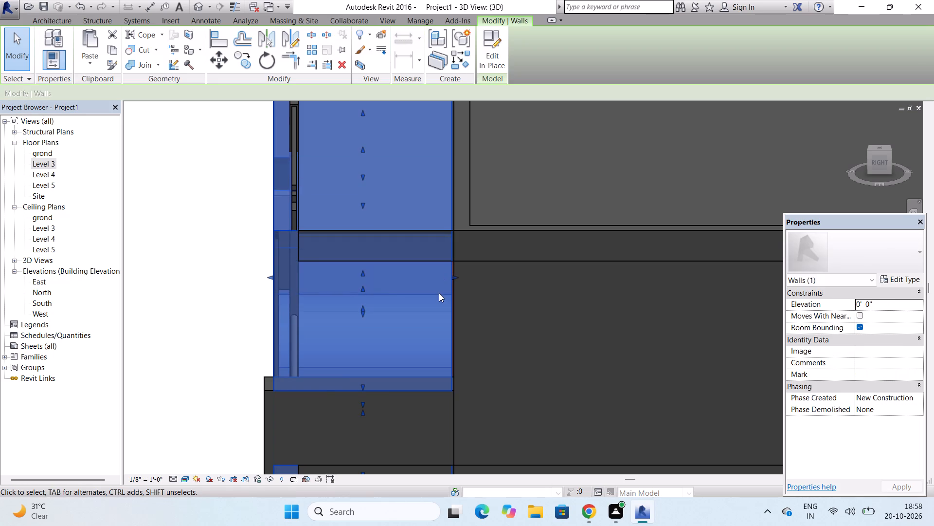
scroll(439, 293, down, 2)
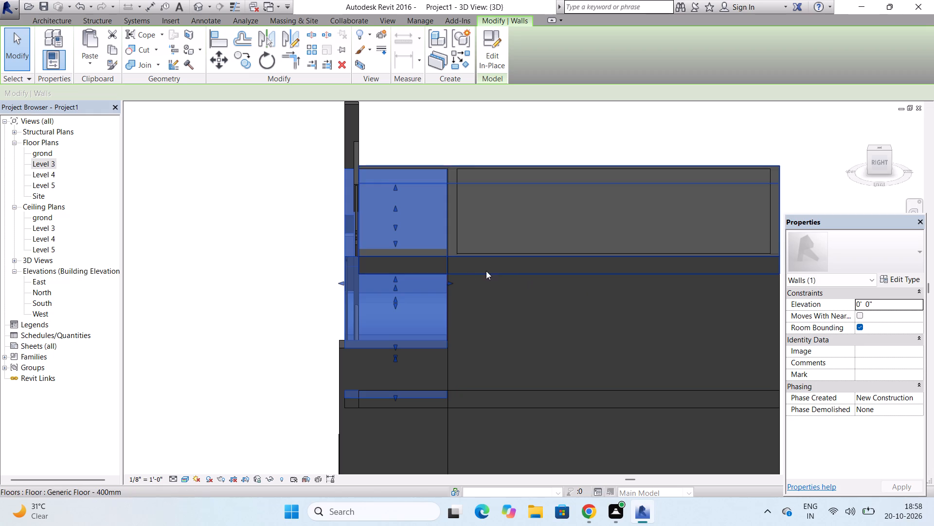
scroll(458, 278, up, 13)
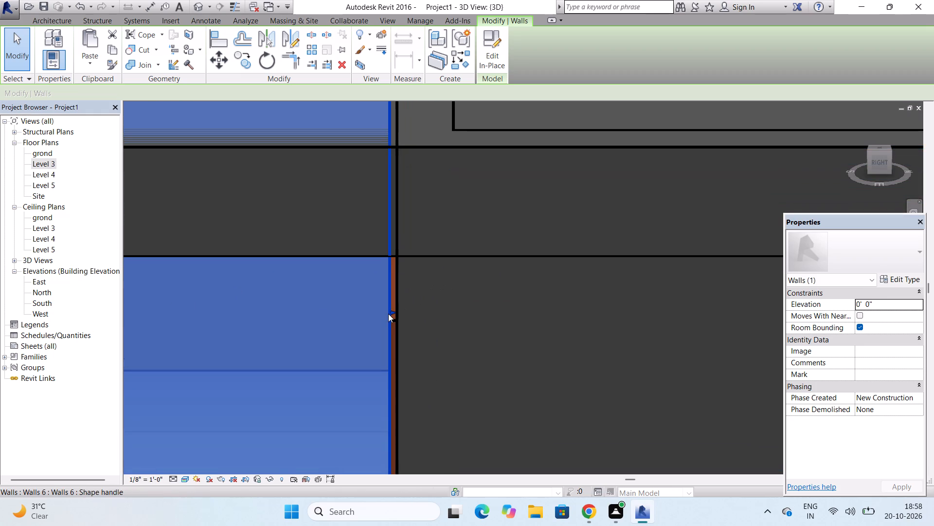
click(391, 312)
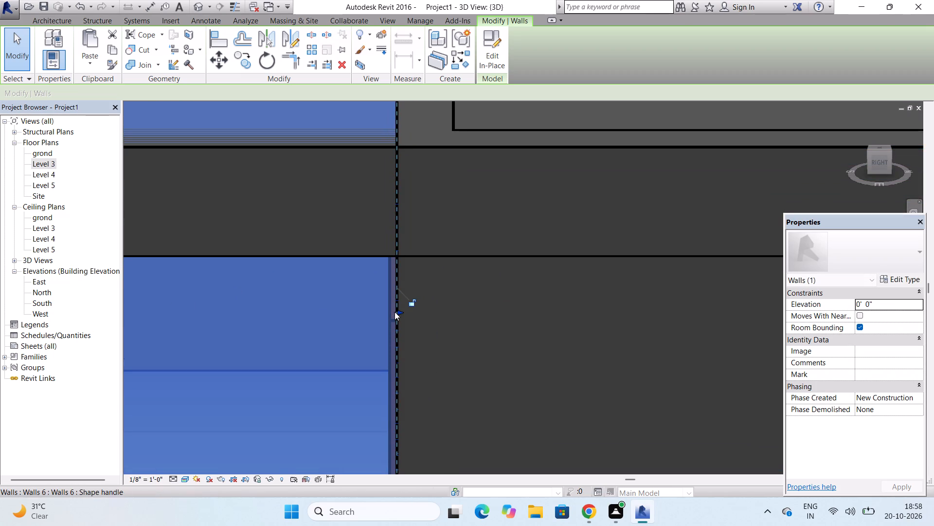
key(Escape)
Examine the three bars' ends and the roof corner from the side and at an angle, dismissing the notification card.
scroll(395, 312, down, 15)
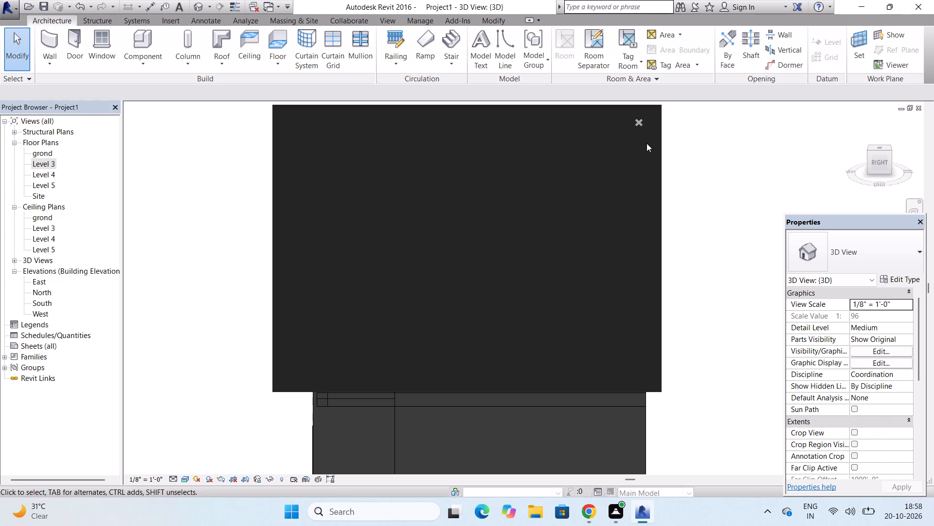
click(639, 125)
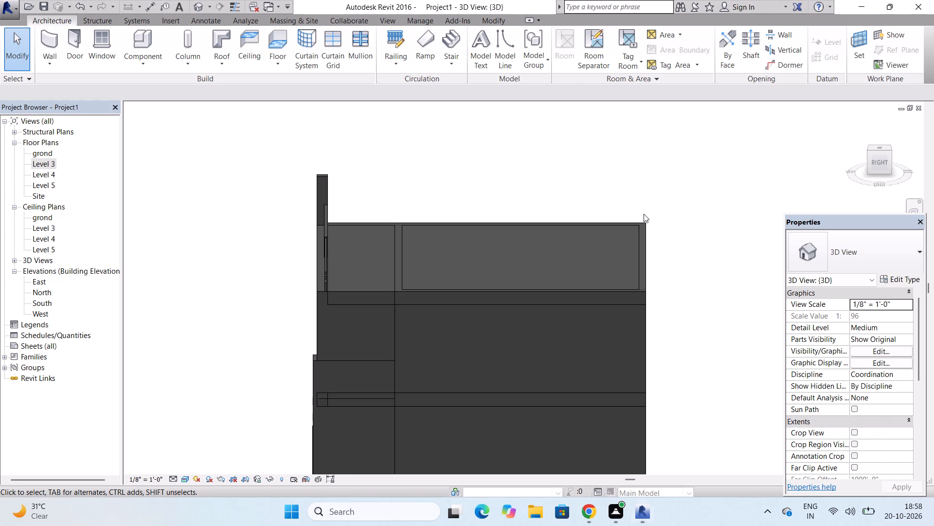
scroll(321, 261, up, 7)
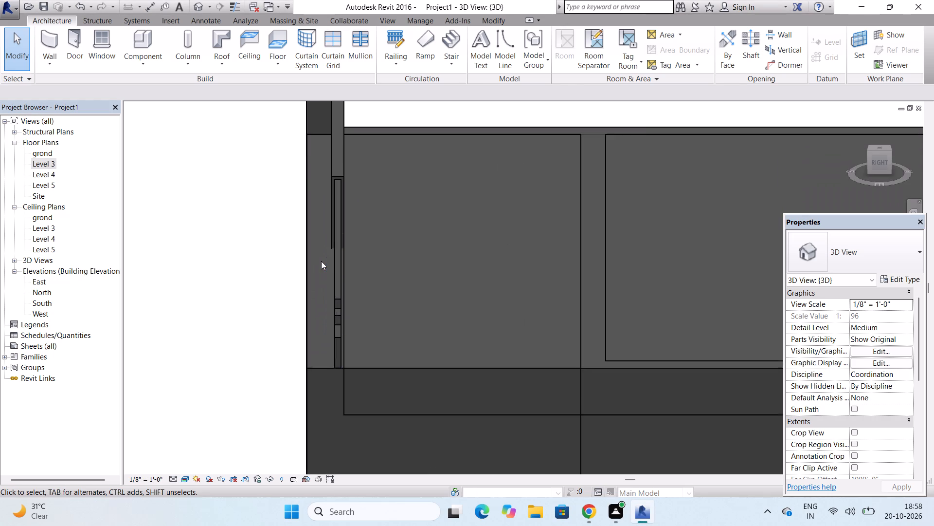
scroll(321, 261, up, 4)
scroll(321, 261, down, 5)
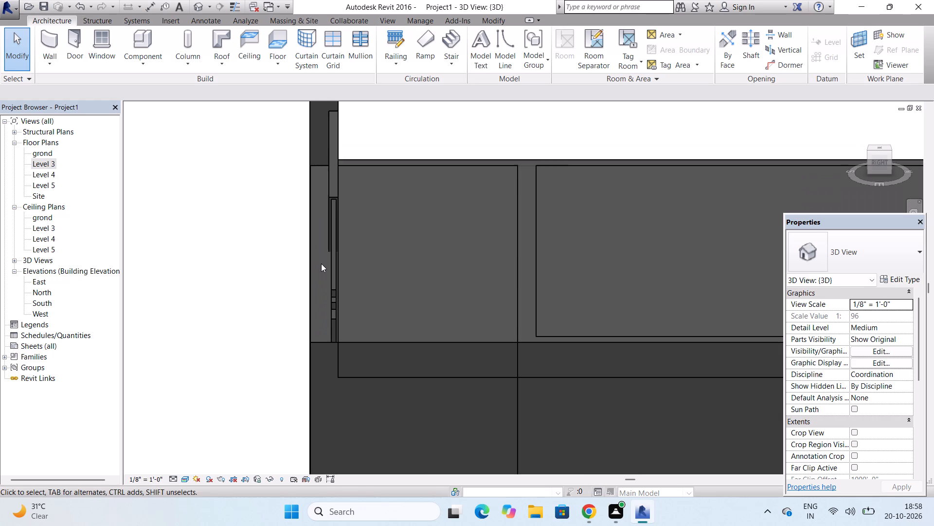
scroll(321, 264, up, 9)
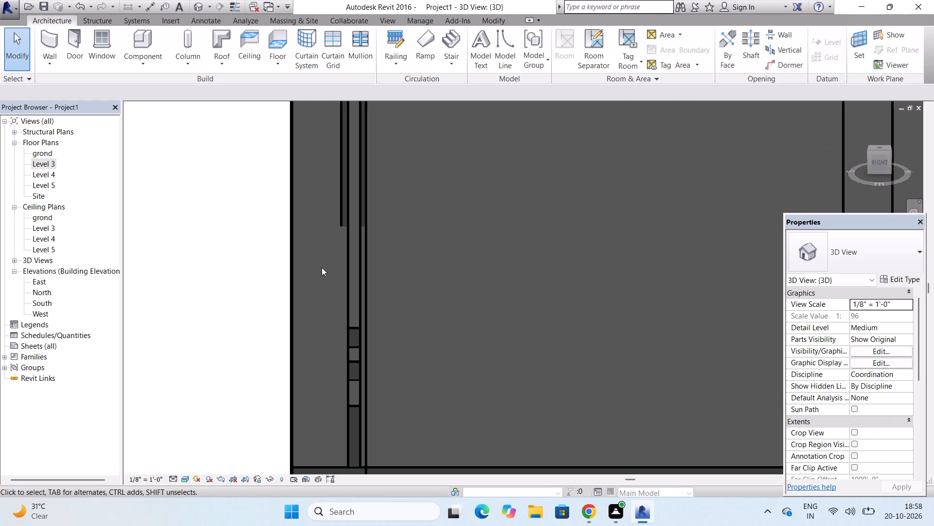
scroll(322, 267, down, 4)
scroll(375, 172, down, 5)
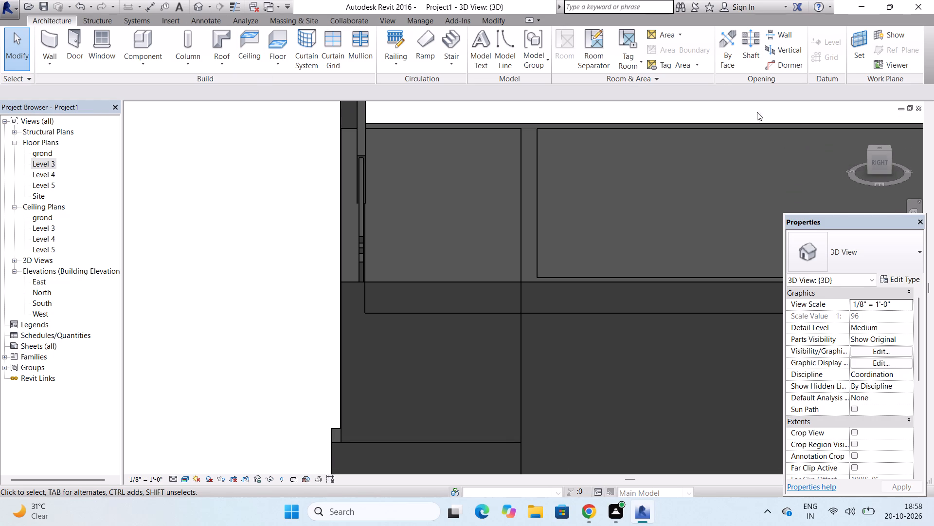
drag(872, 151, 874, 151)
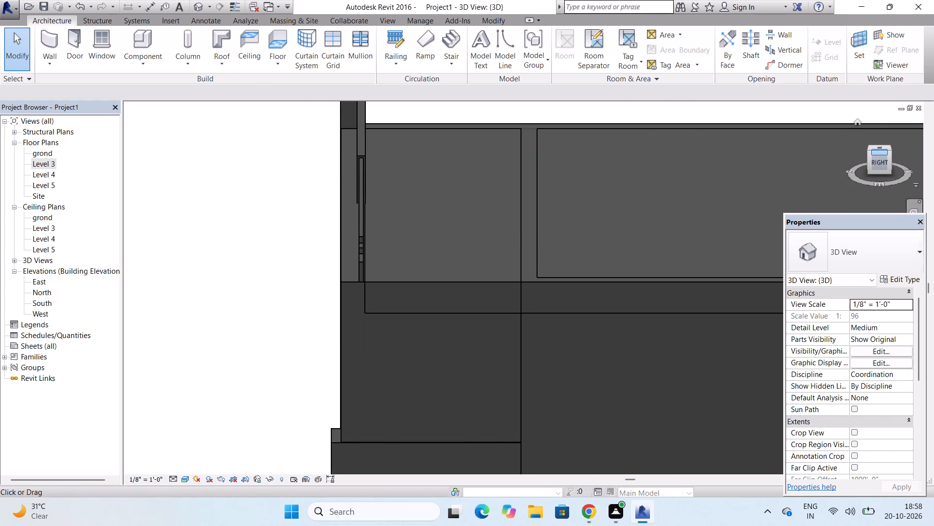
drag(874, 151, 127, 149)
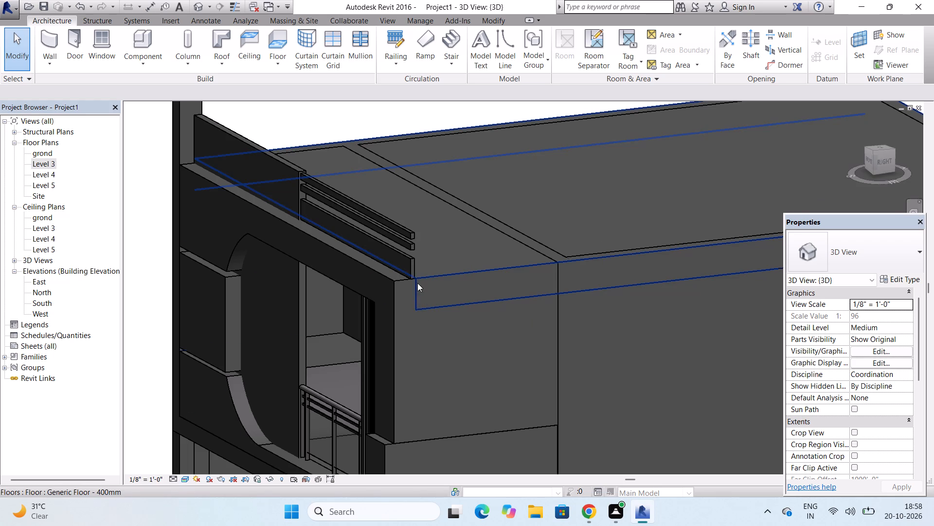
scroll(416, 240, up, 1)
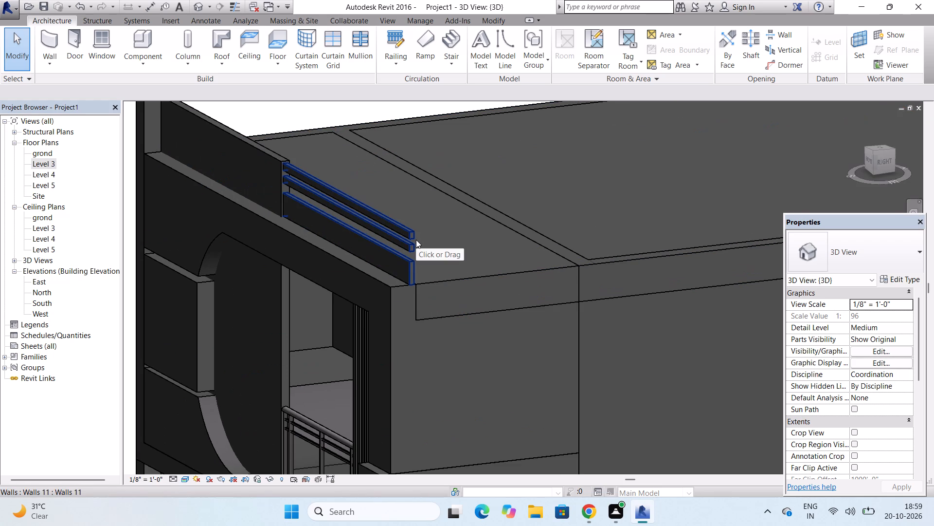
scroll(416, 240, up, 2)
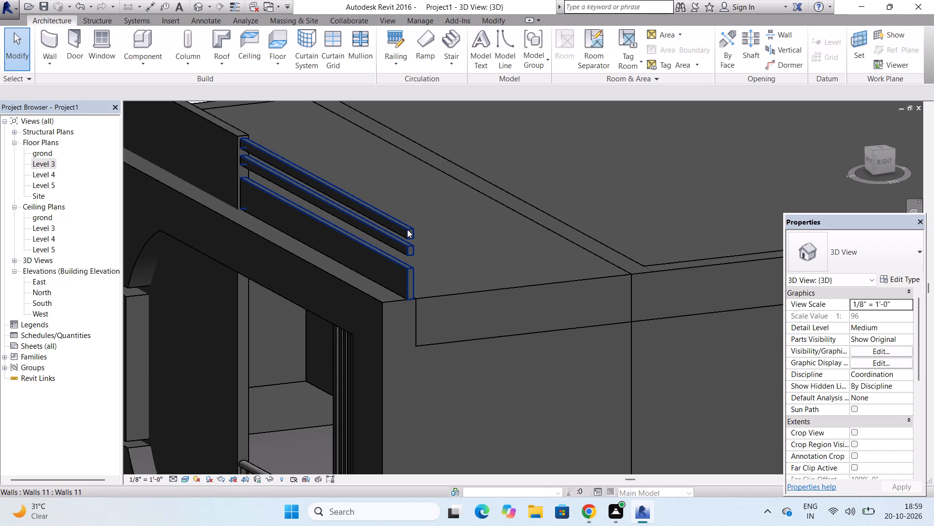
scroll(407, 229, down, 1)
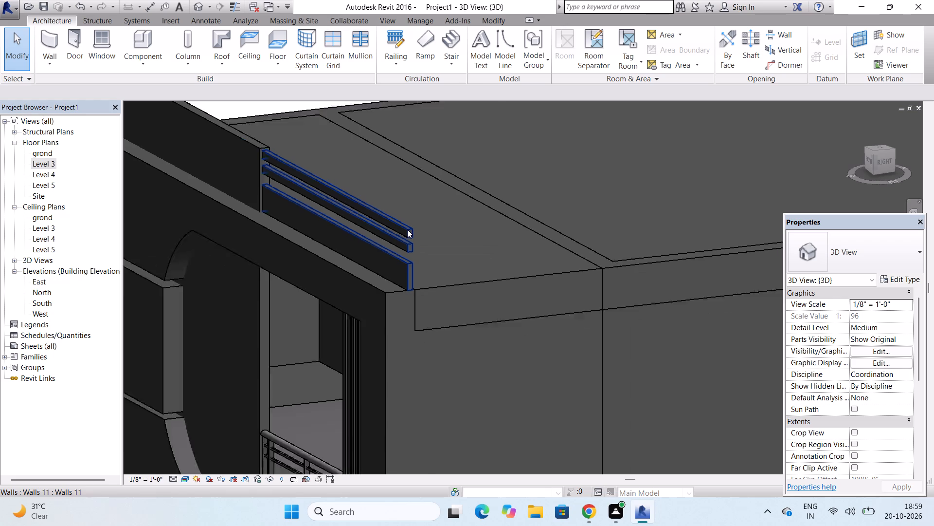
scroll(407, 229, down, 7)
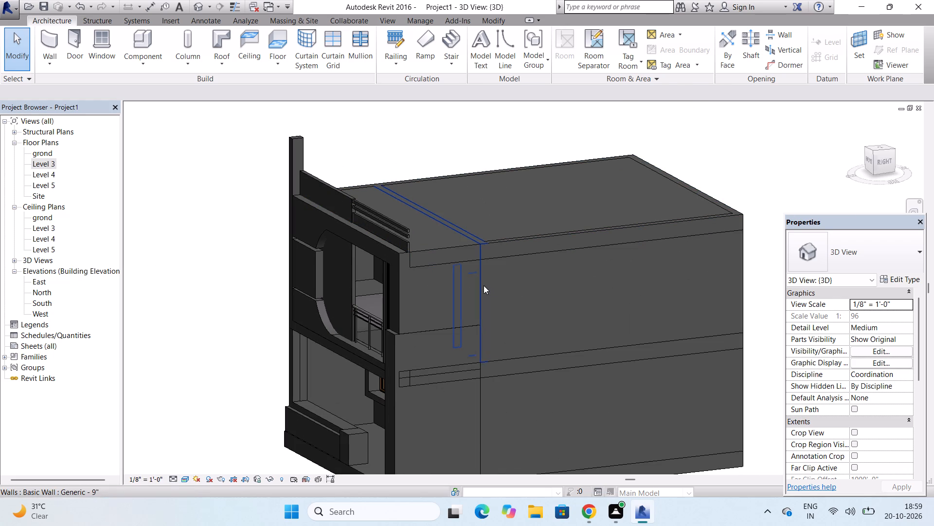
Raise the top of the upper floor's long side wall above the roof slab, to a height of about 11' 10".
click(745, 266)
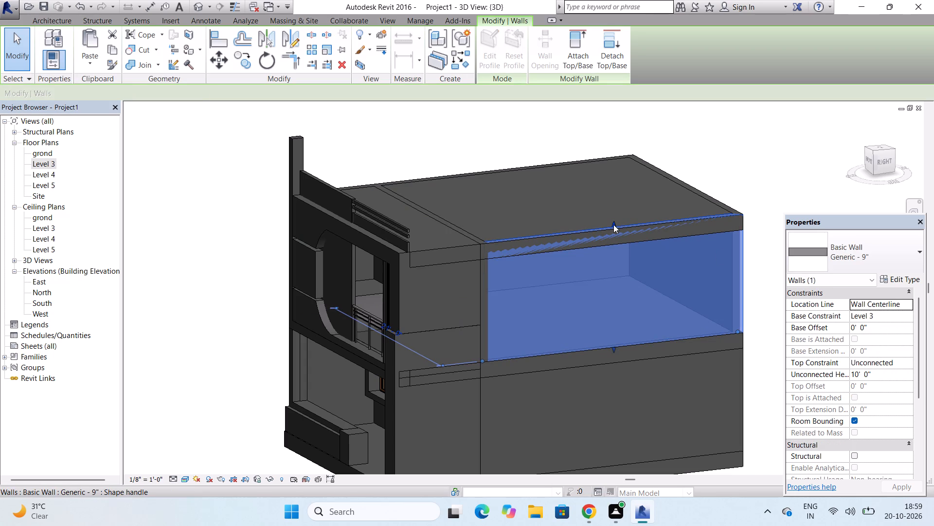
drag(613, 225, 613, 218)
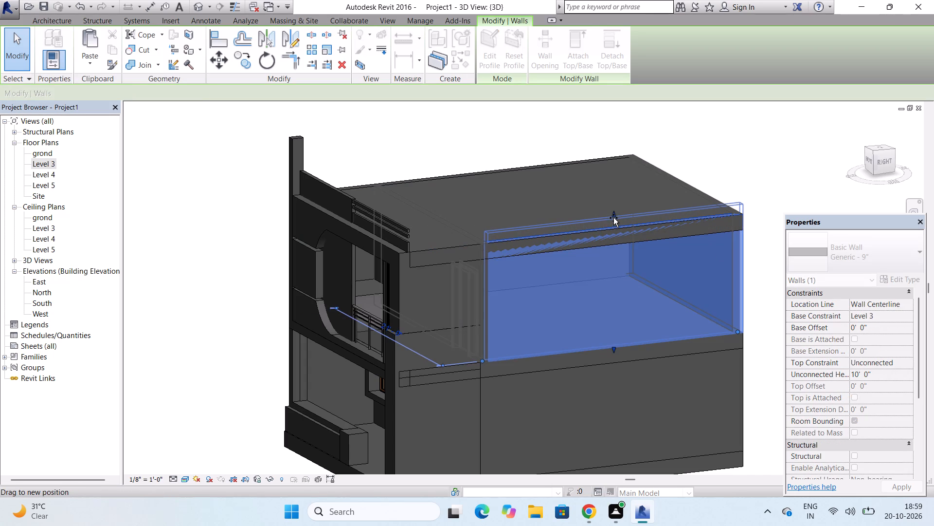
drag(613, 218, 613, 206)
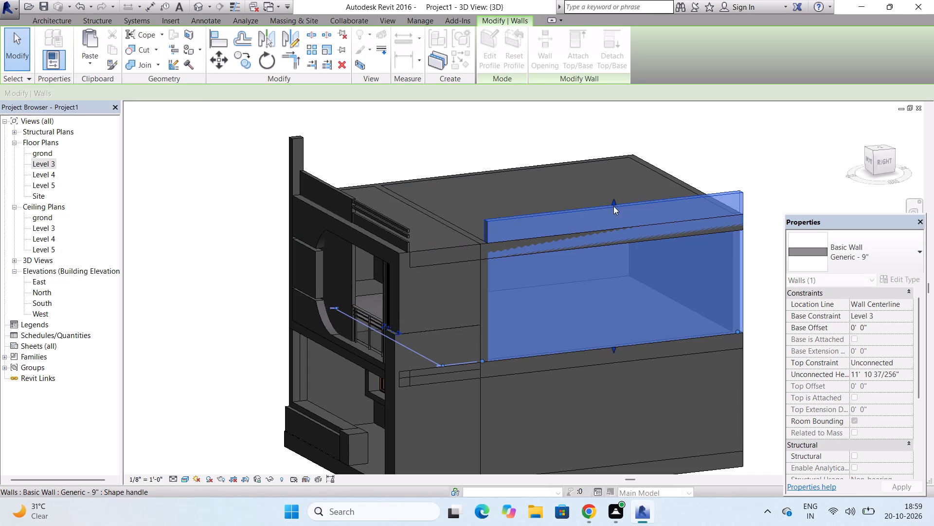
Raise the top of the upper floor's rear wall above the roof slab, to a height of about 11' 9".
click(543, 163)
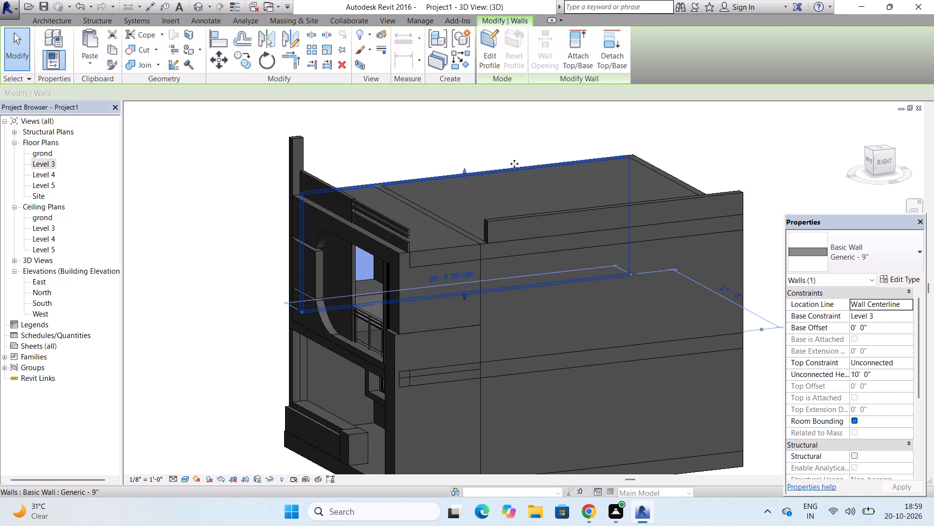
click(685, 186)
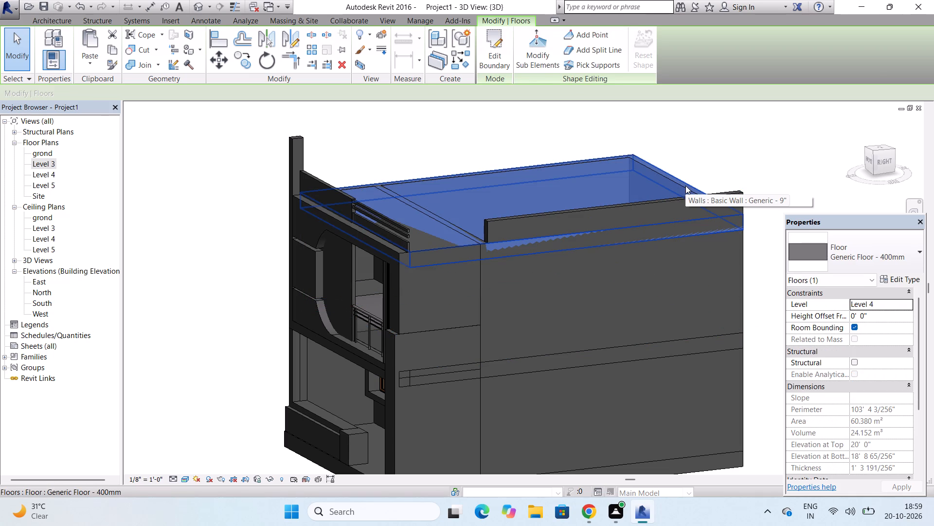
key(Escape)
key(Escape)
click(688, 182)
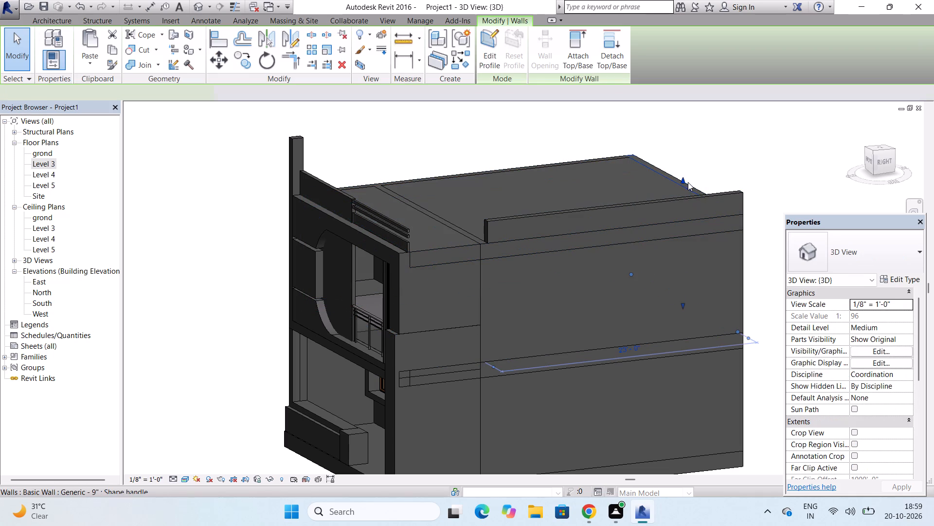
drag(682, 180, 682, 167)
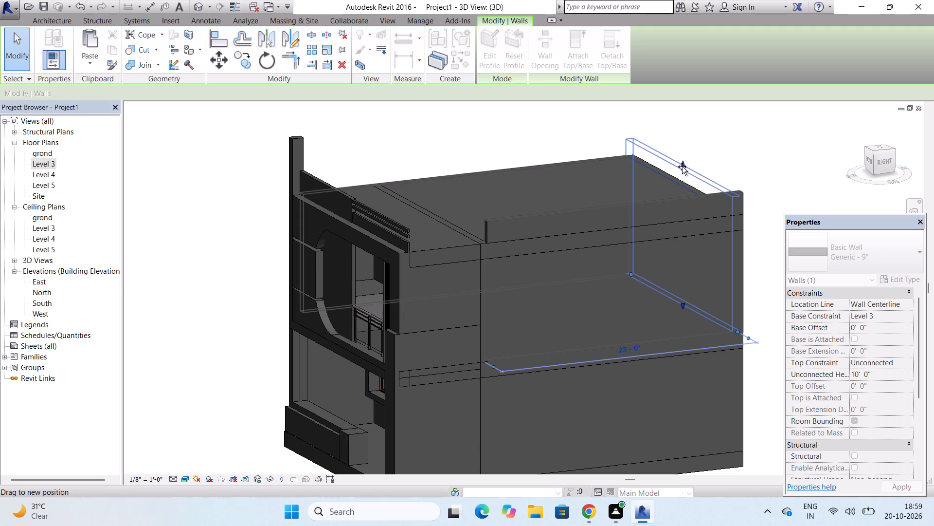
drag(682, 167, 682, 163)
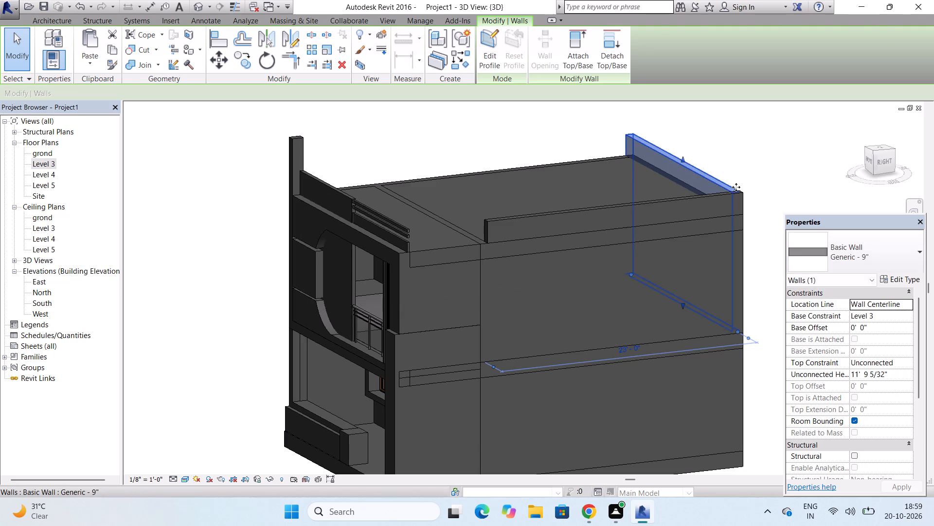
key(Escape)
key(Escape)
key(Escape)
key(Escape)
key(Escape)
key(Escape)
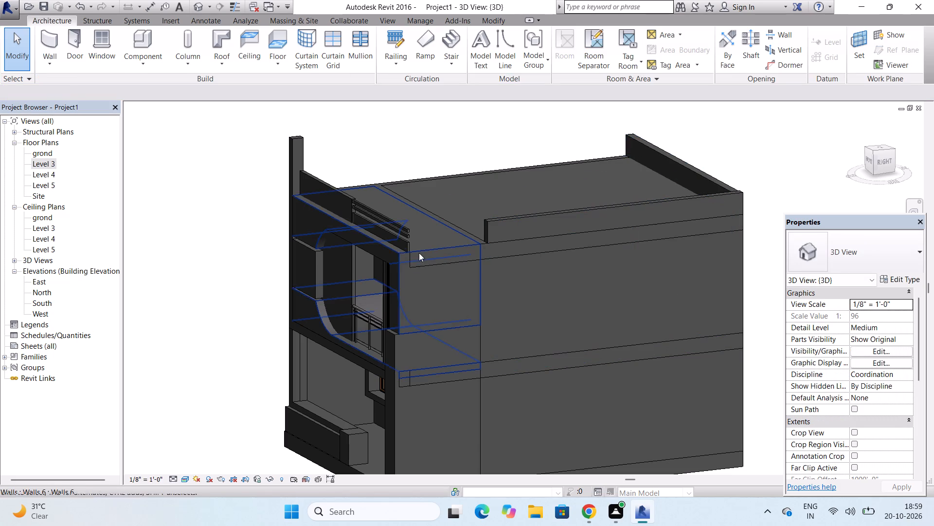
key(Escape)
key(Escape)
key(Escape)
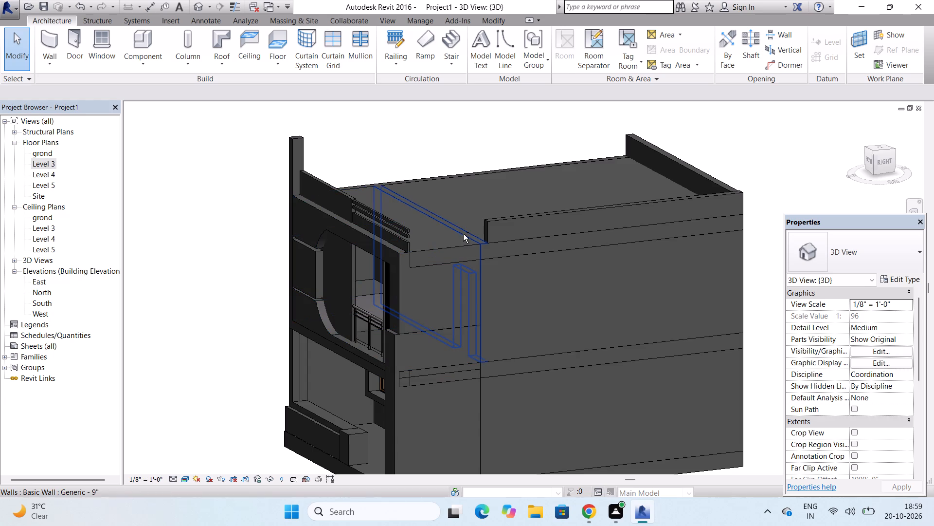
scroll(463, 234, down, 3)
key(Escape)
key(Escape)
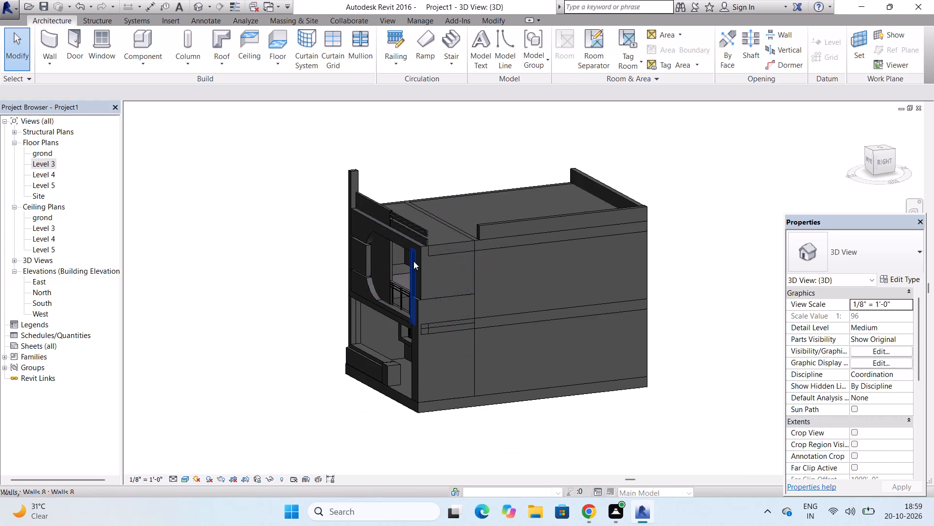
key(Escape)
key(Escape)
key(Escape)
key(Escape)
key(Escape)
key(Escape)
key(Escape)
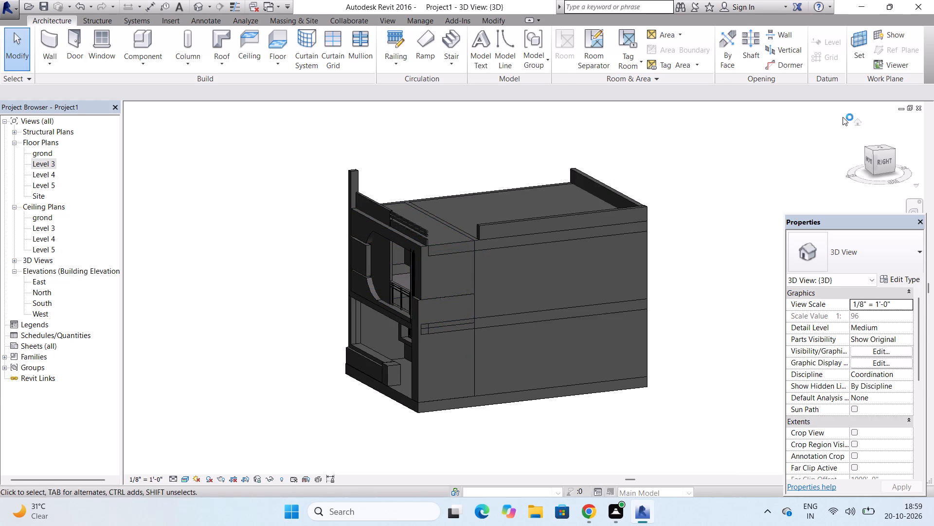
From the front, raise the long side wall's top to the upper edge of the top parapet bar, about 11' 11" high.
drag(865, 150, 886, 150)
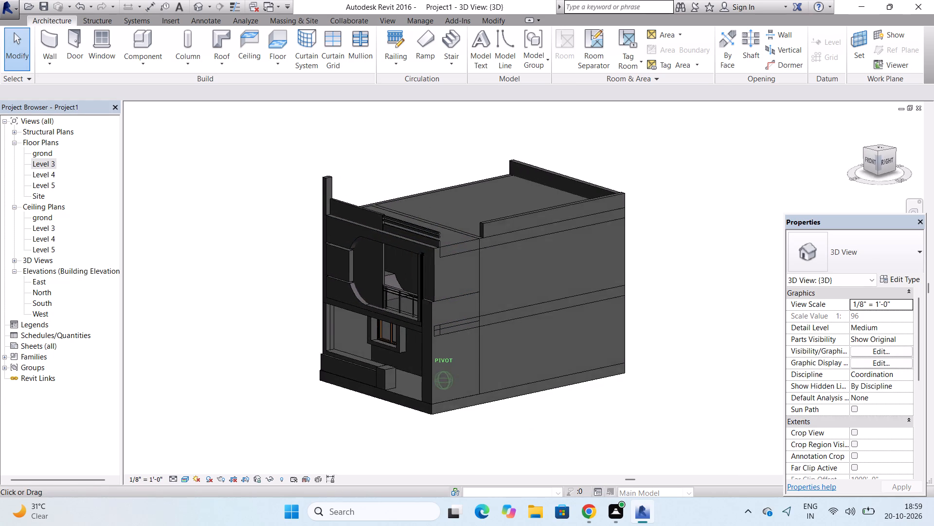
drag(886, 150, 209, 146)
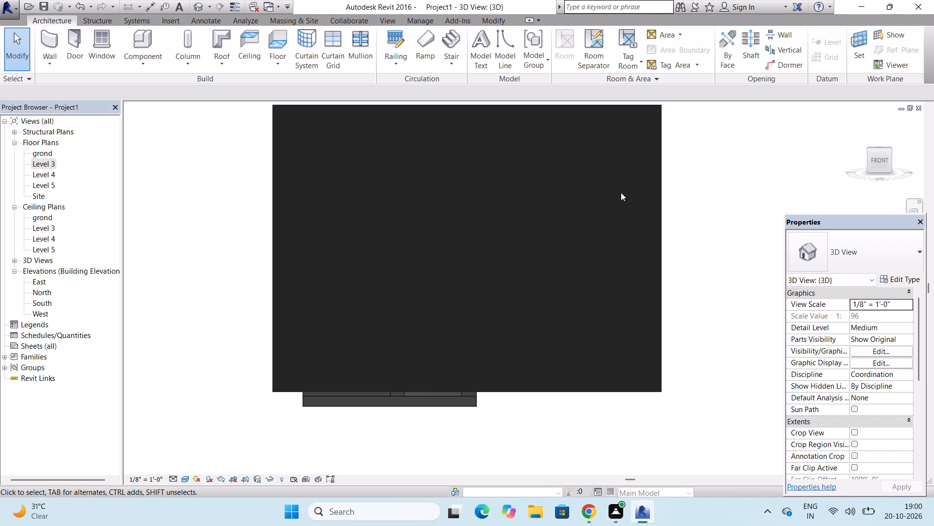
click(641, 118)
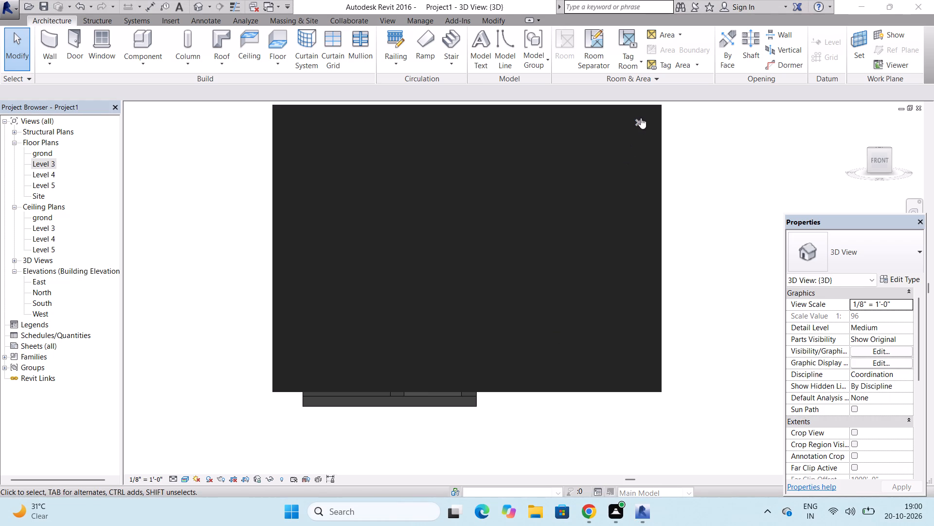
scroll(472, 207, up, 10)
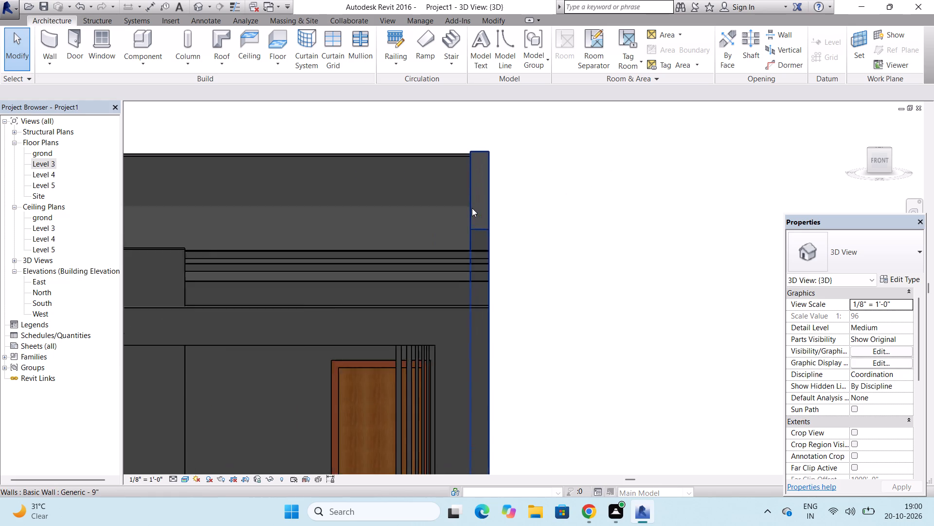
scroll(467, 270, up, 6)
scroll(467, 270, down, 6)
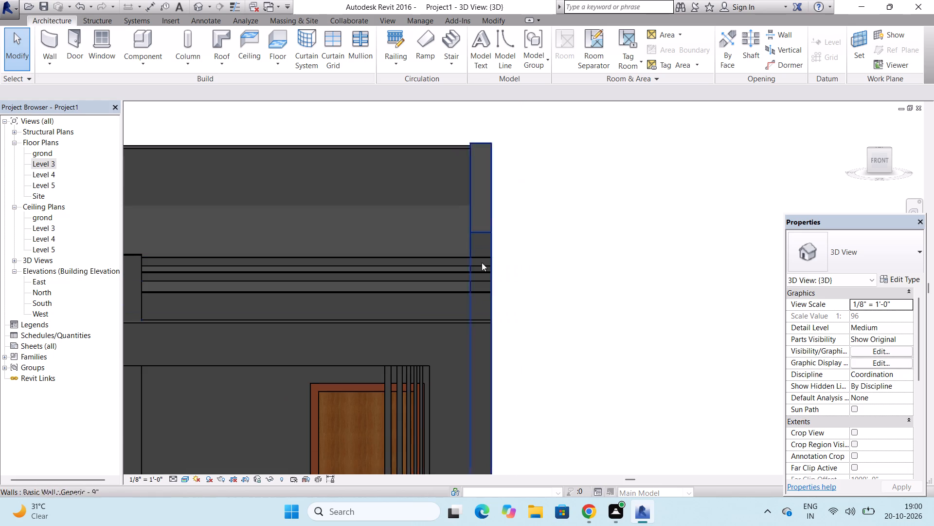
drag(870, 149, 870, 135)
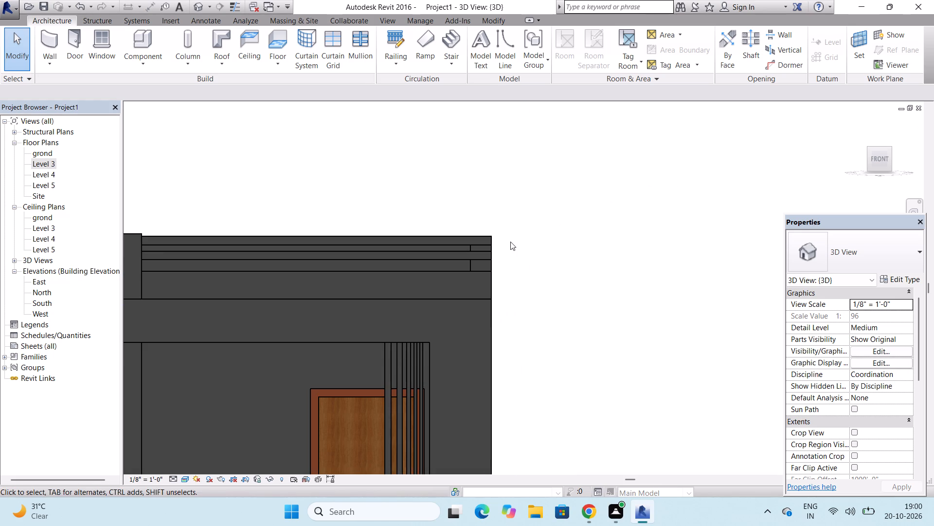
scroll(493, 242, up, 1)
scroll(493, 242, down, 5)
scroll(509, 285, down, 3)
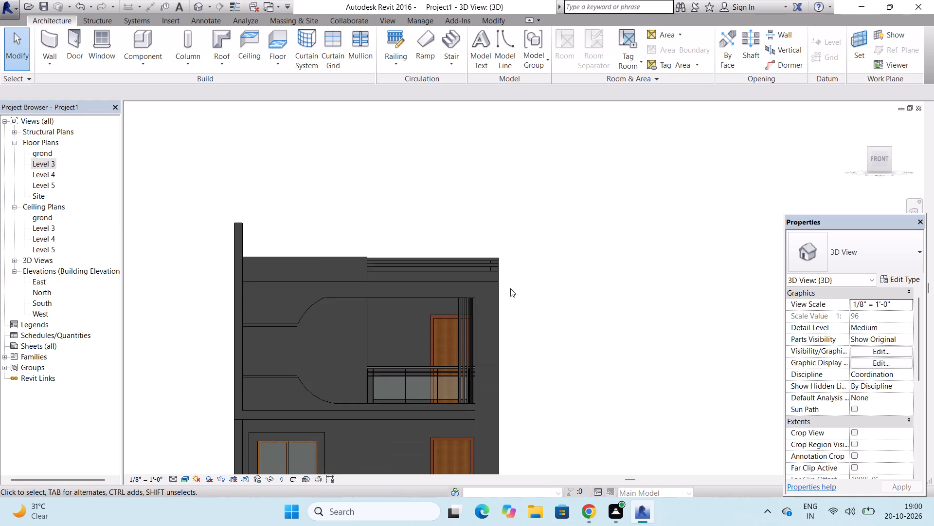
scroll(500, 258, up, 16)
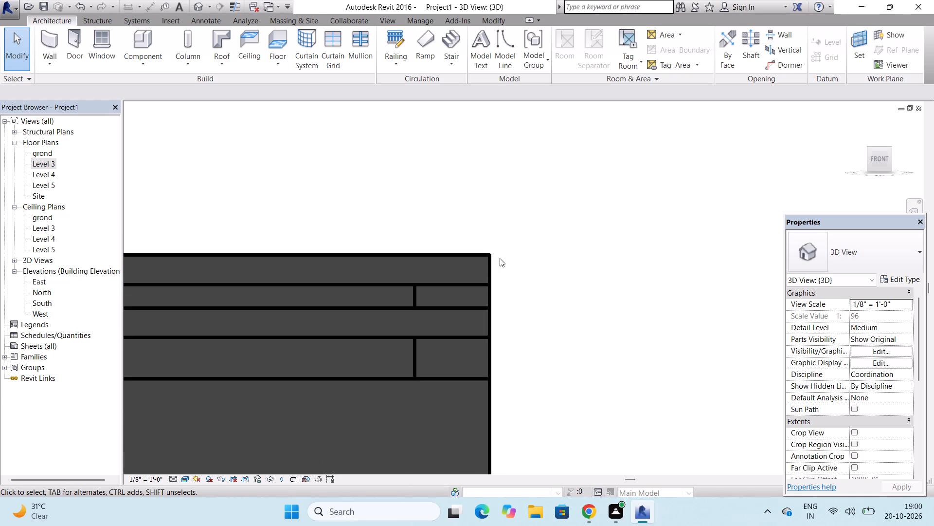
scroll(500, 258, up, 15)
scroll(500, 258, down, 14)
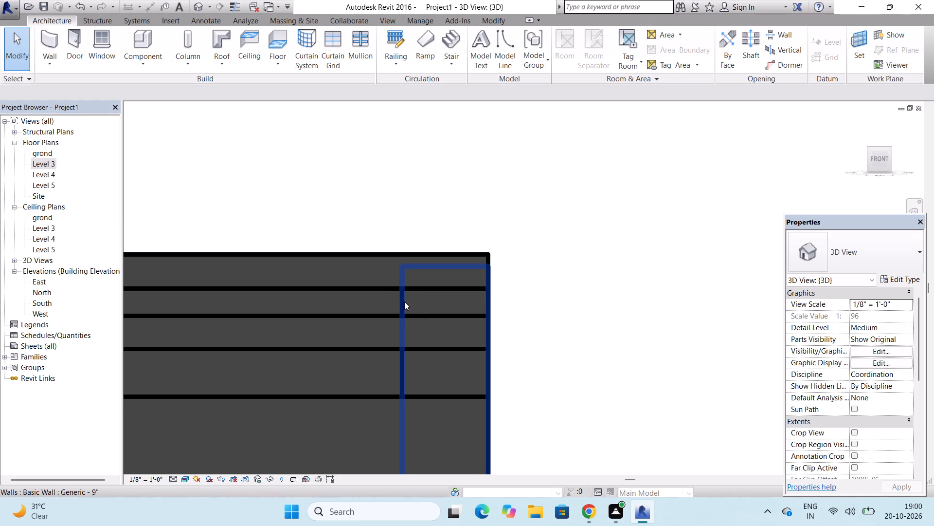
click(404, 301)
scroll(435, 262, up, 3)
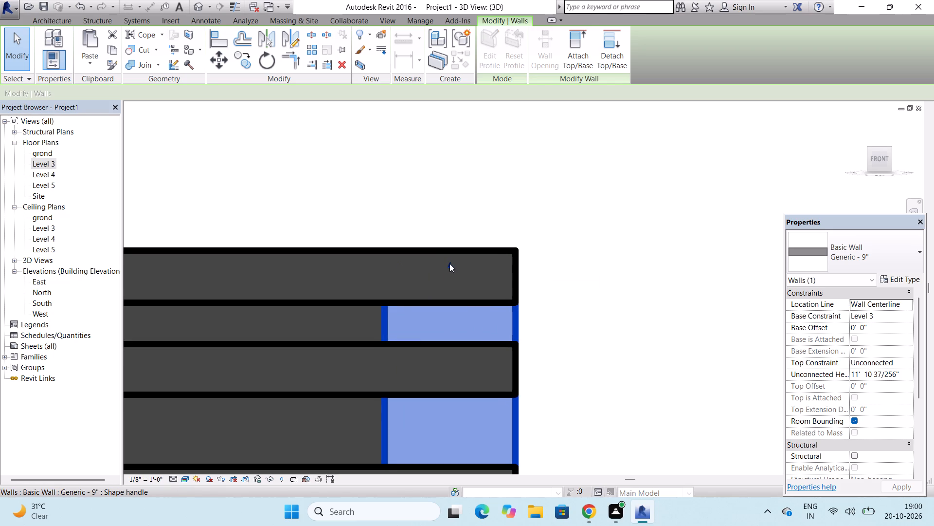
drag(449, 263, 455, 256)
scroll(439, 269, down, 10)
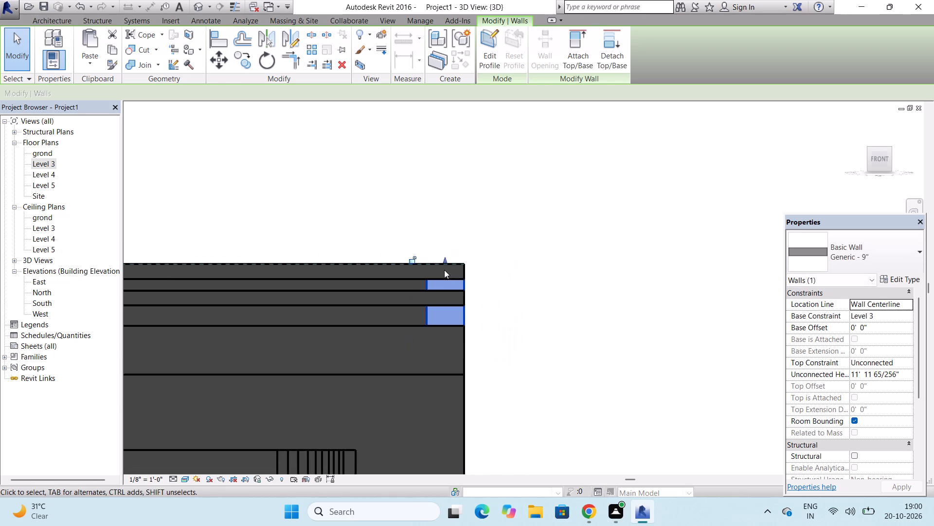
scroll(444, 270, down, 8)
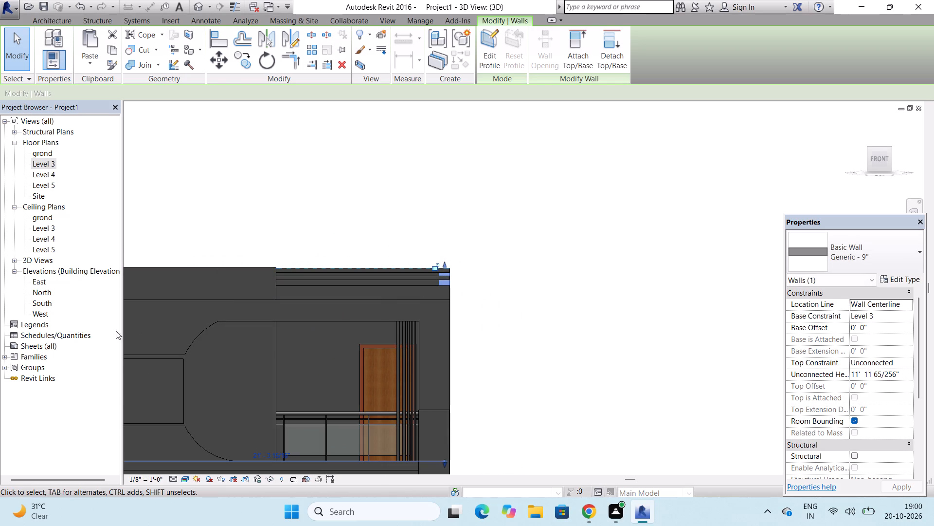
Open the South elevation and examine the parapet bars' ends at the roof corner, dismissing the notification card.
double_click(43, 302)
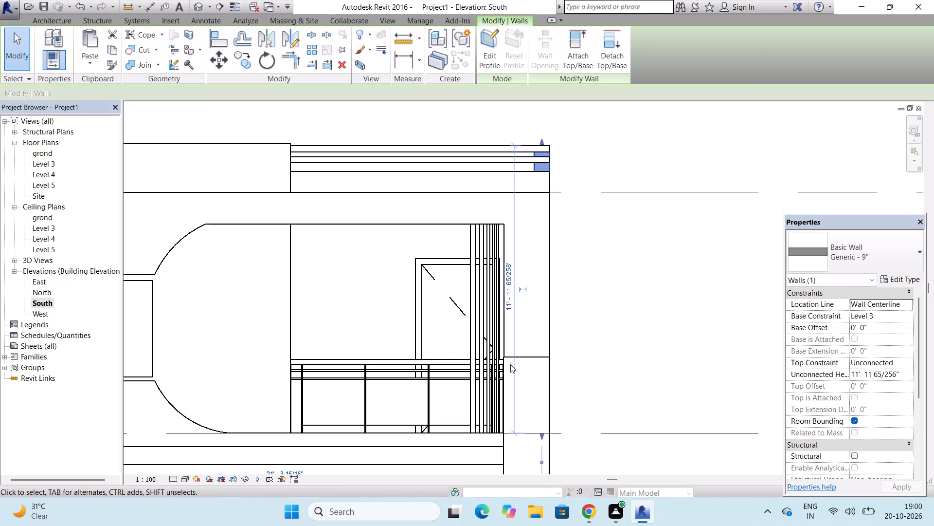
key(Escape)
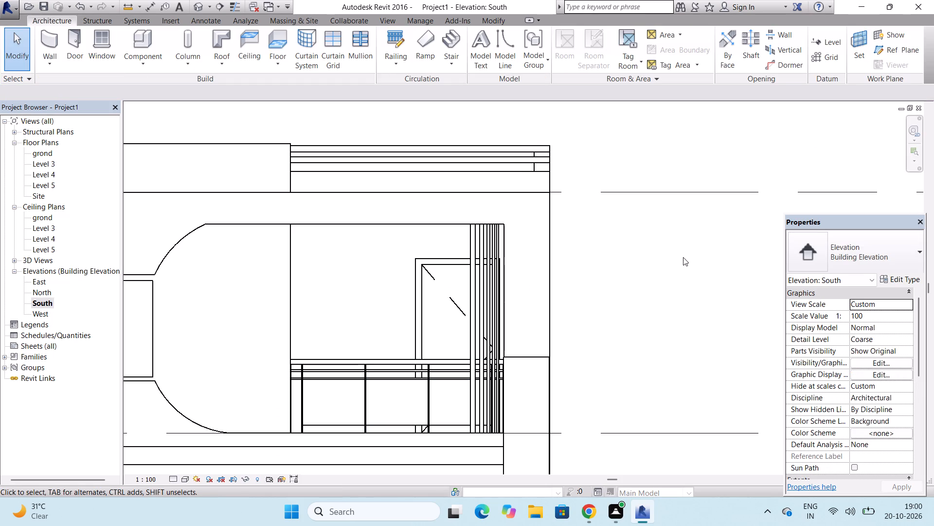
scroll(879, 227, down, 3)
scroll(637, 225, down, 3)
scroll(568, 162, up, 11)
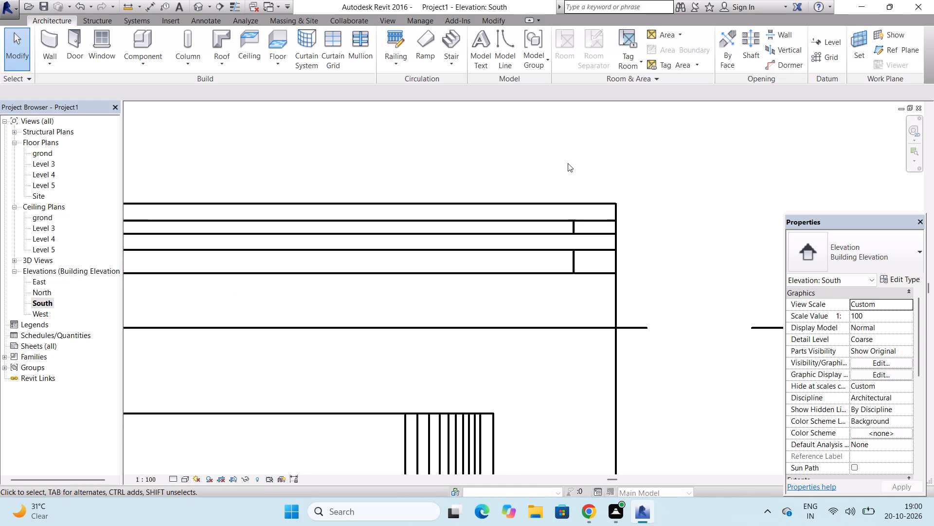
scroll(596, 252, down, 4)
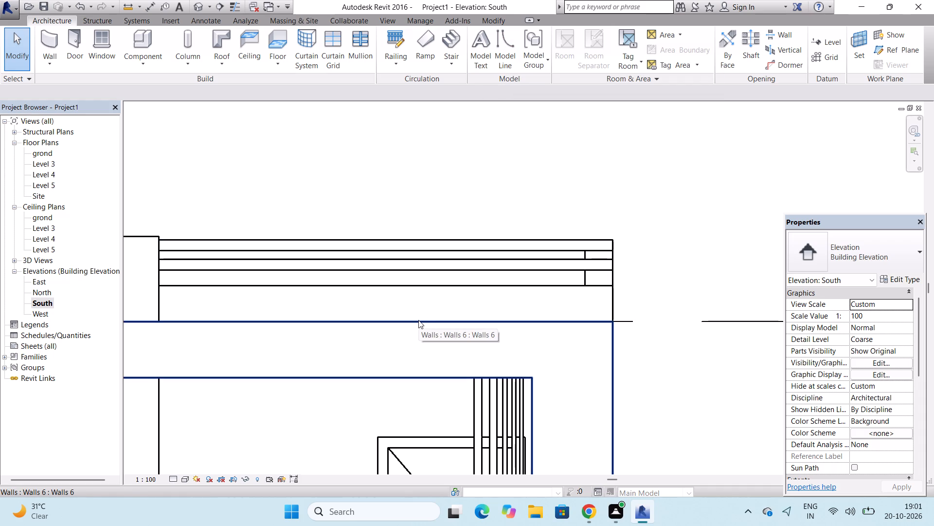
scroll(456, 321, down, 2)
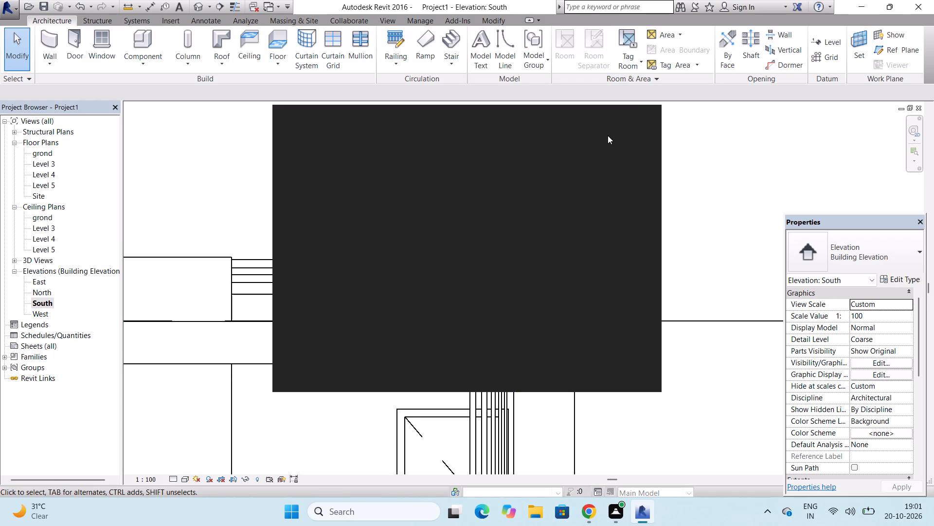
click(642, 122)
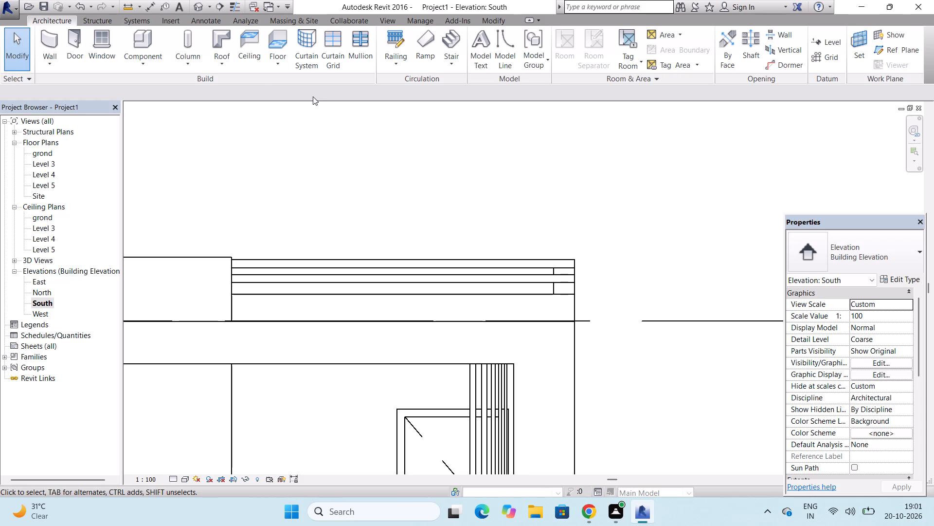
Create a new in-place model in the Walls category with the default name, dismissing the save reminder without saving.
click(134, 56)
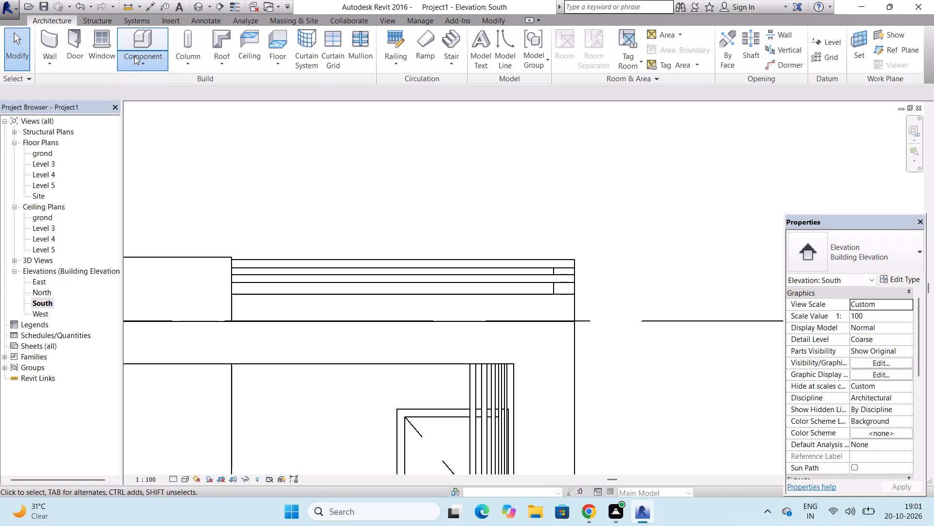
click(178, 102)
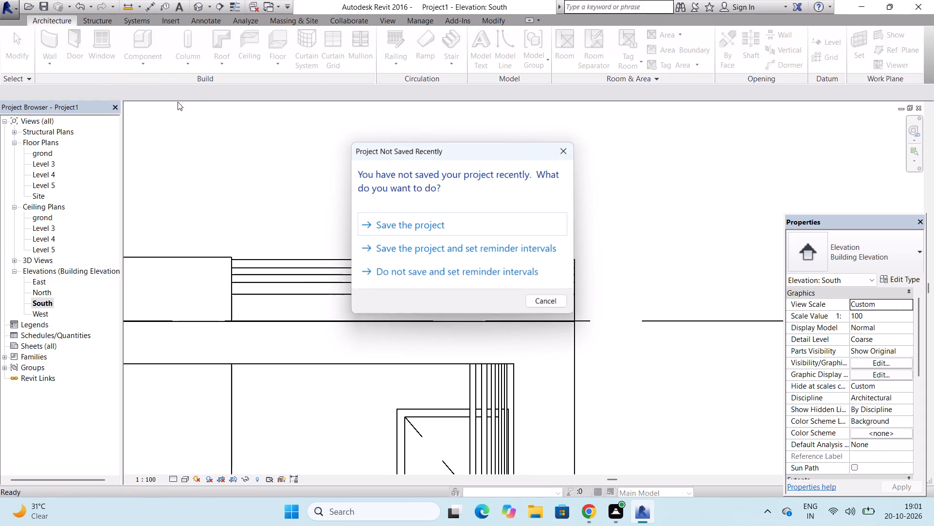
click(560, 156)
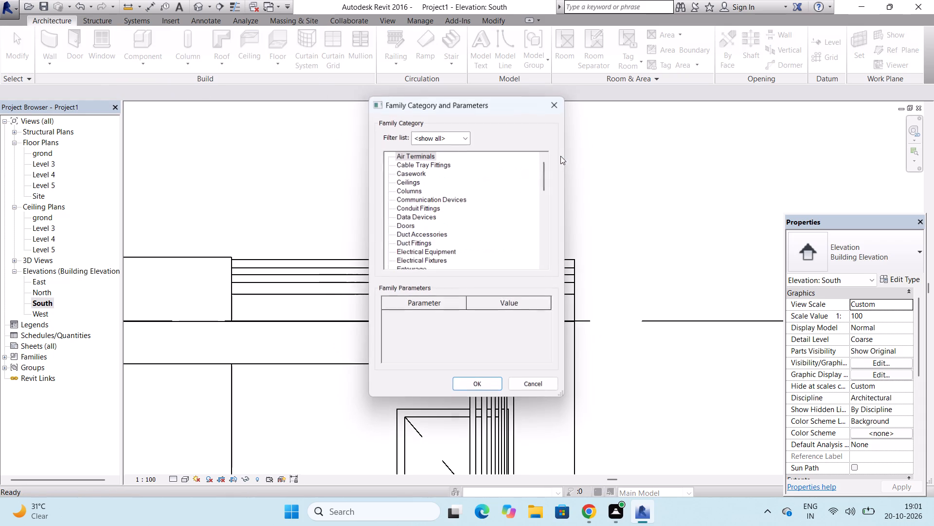
scroll(529, 200, down, 20)
scroll(529, 200, down, 6)
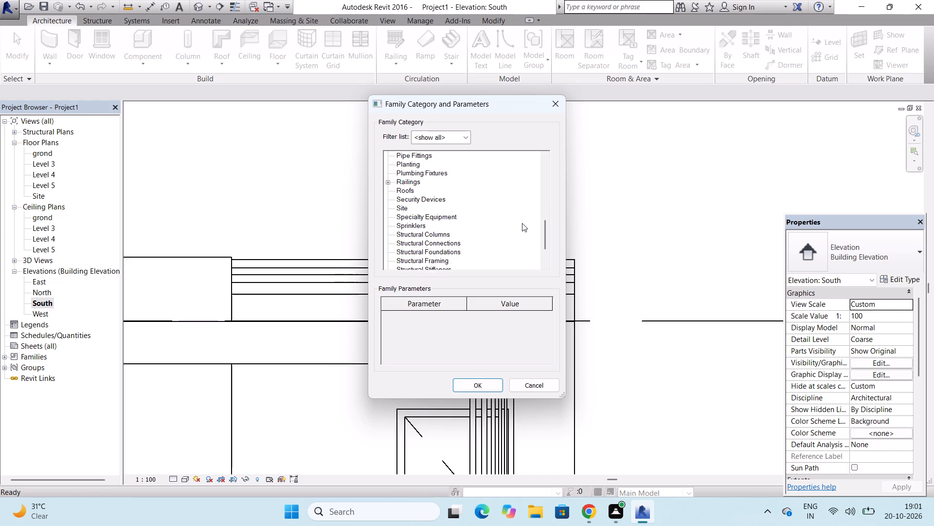
scroll(522, 223, down, 11)
click(411, 254)
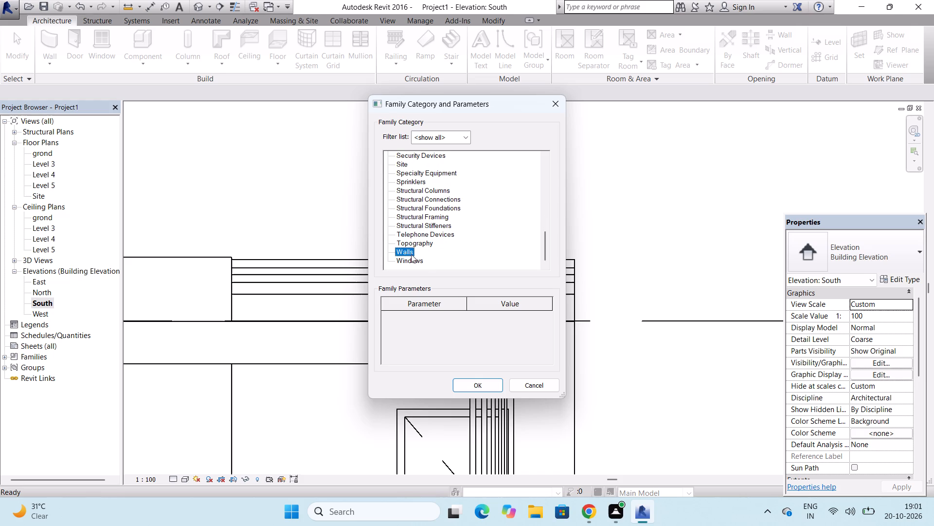
click(463, 381)
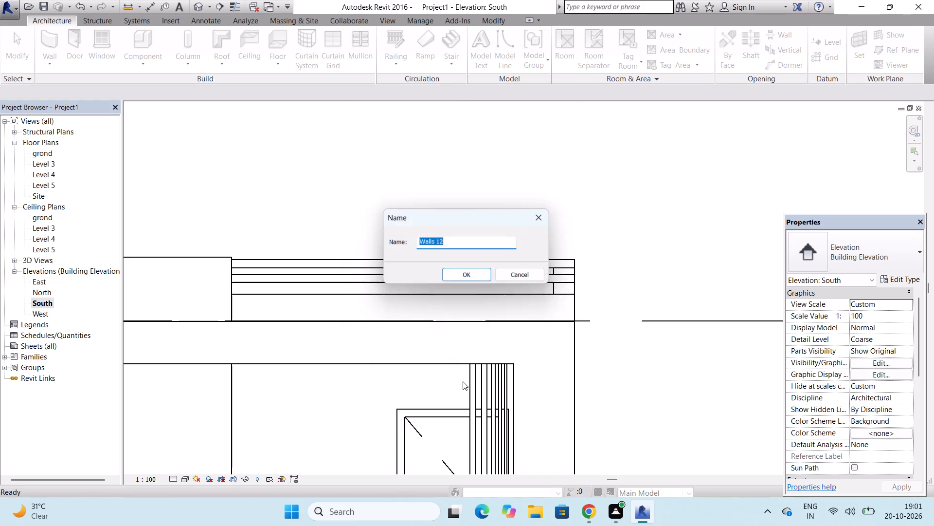
click(468, 273)
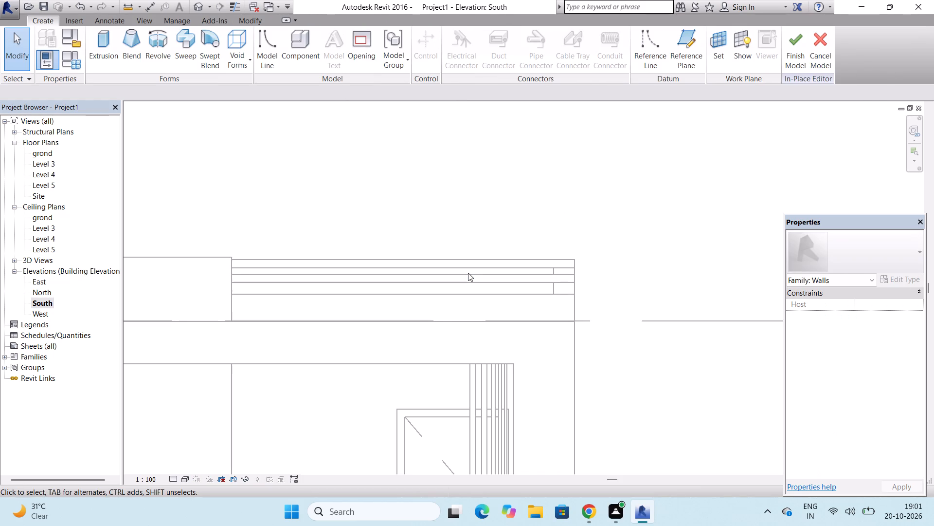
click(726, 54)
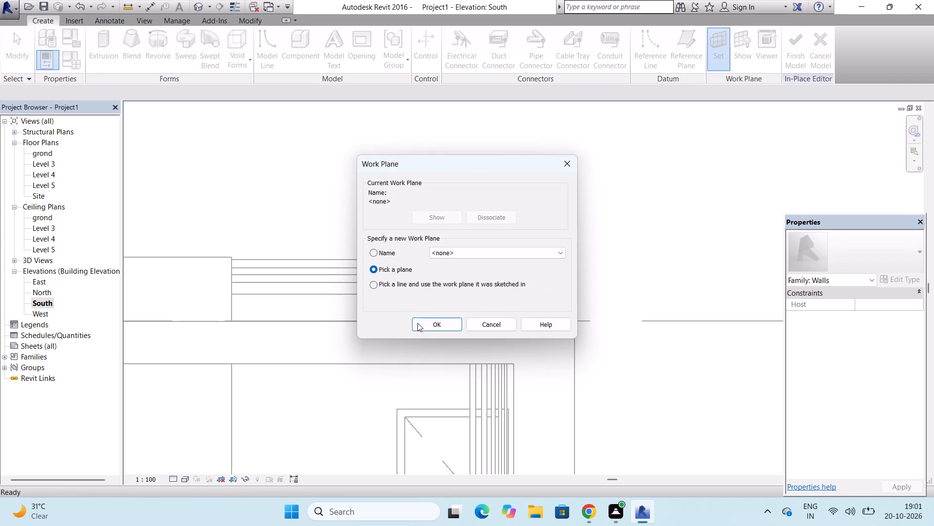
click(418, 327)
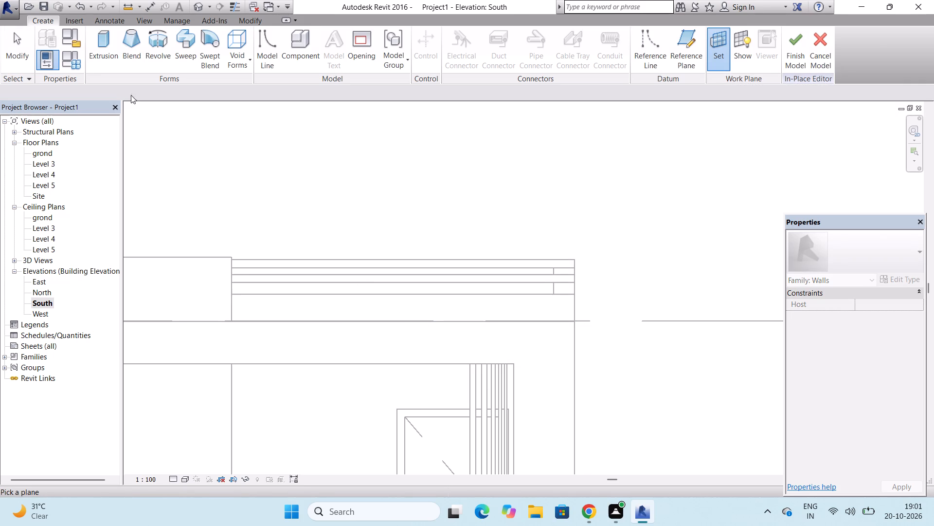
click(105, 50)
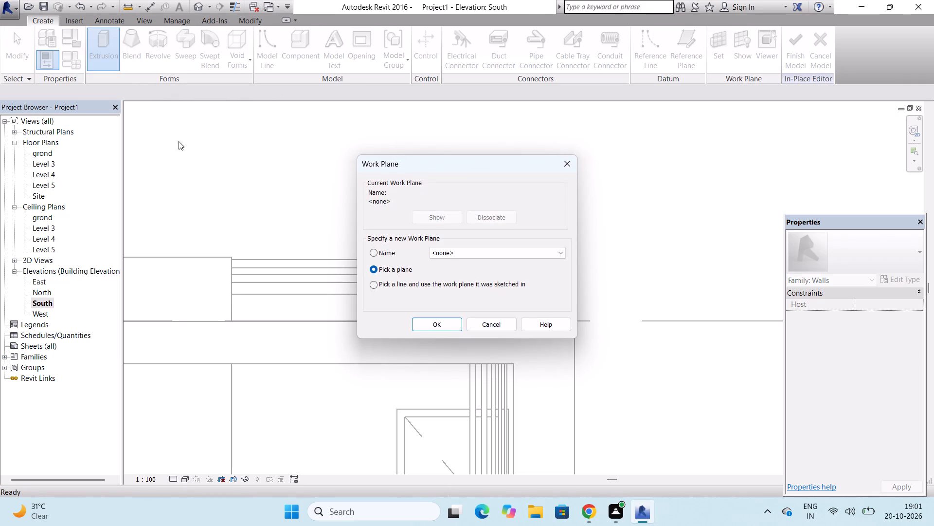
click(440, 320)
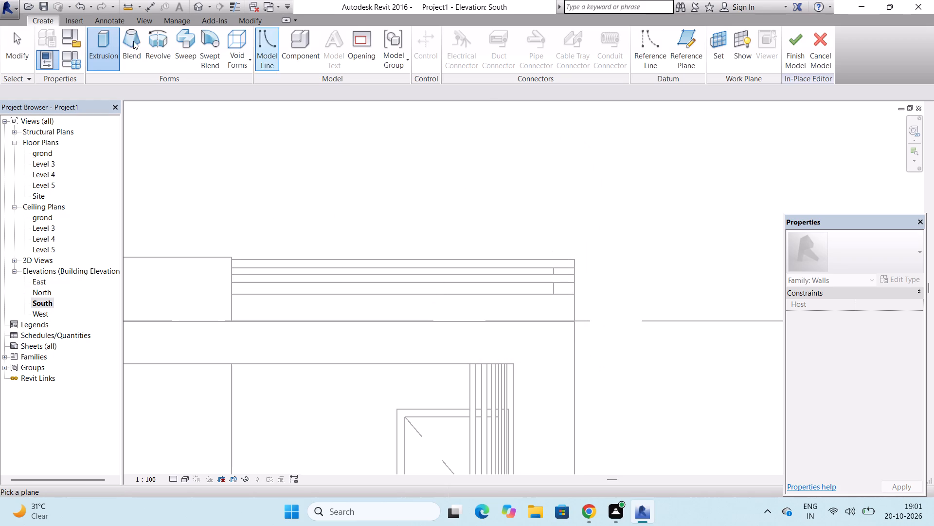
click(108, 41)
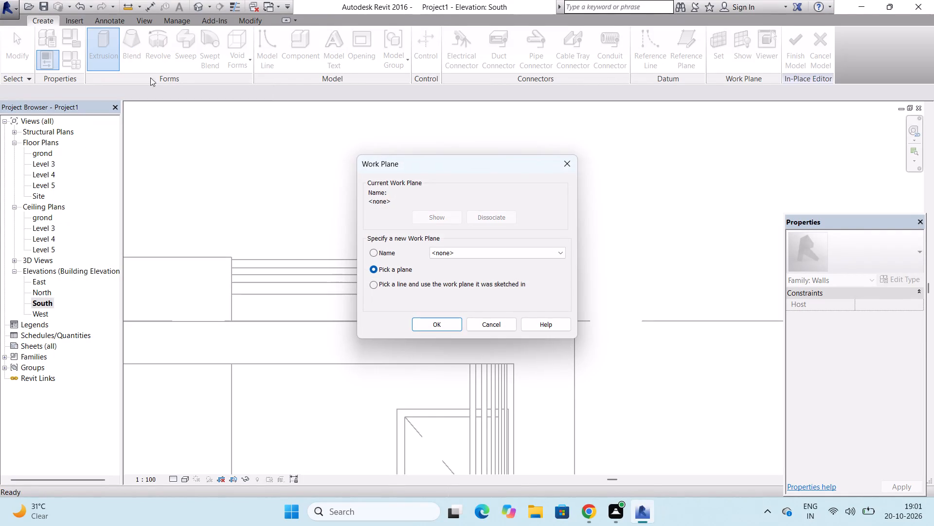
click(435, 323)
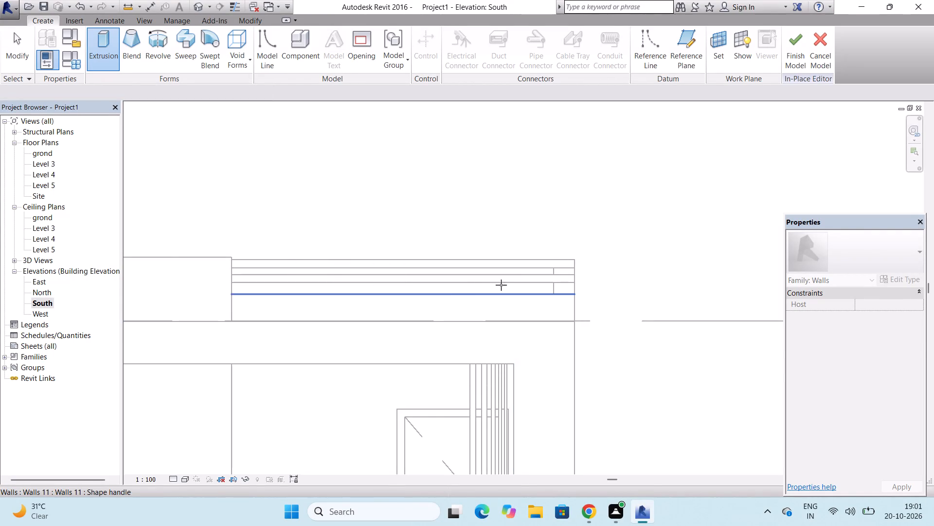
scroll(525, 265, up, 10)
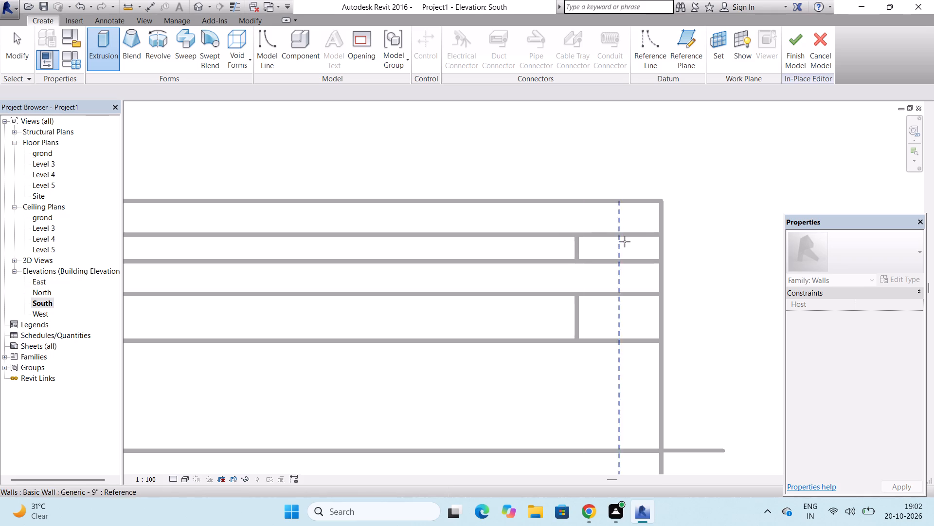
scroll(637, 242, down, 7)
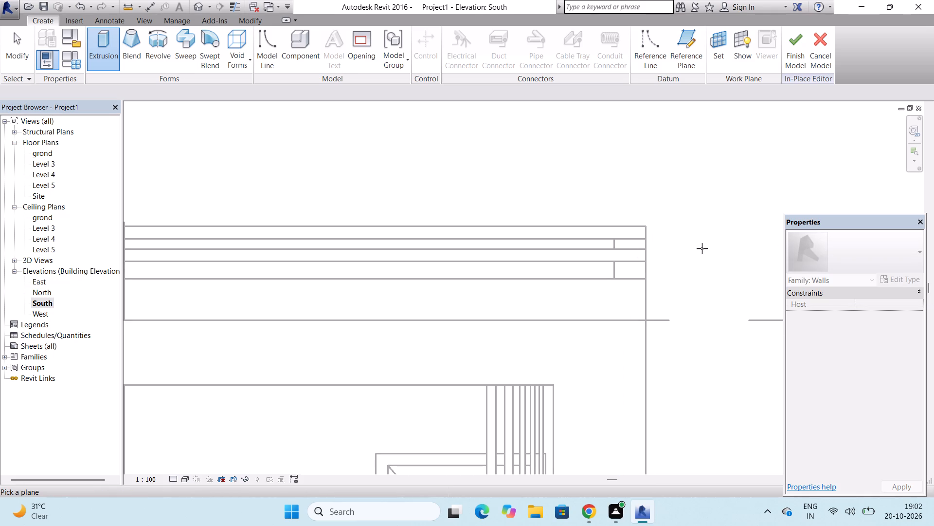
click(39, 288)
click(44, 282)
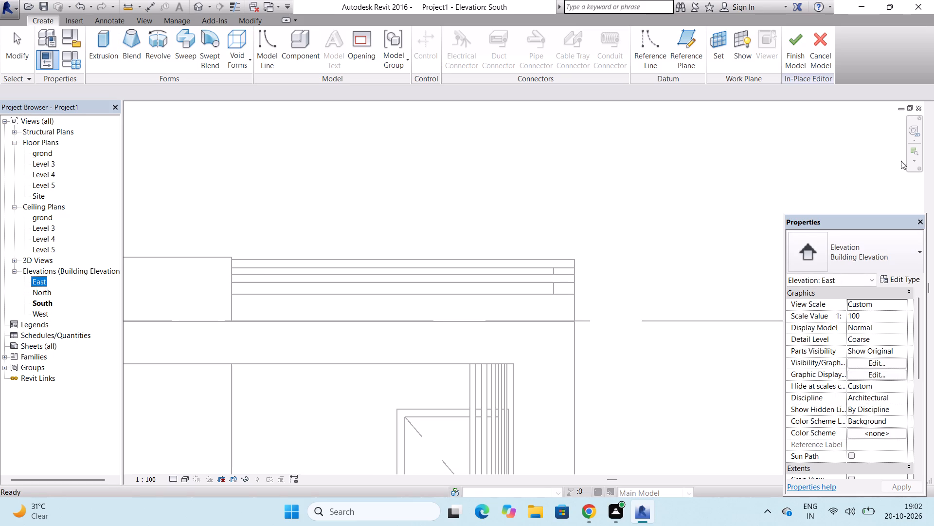
In the 3D view, pick the front end face of the raised side parapet wall as the work plane, dismissing the notification card.
click(193, 9)
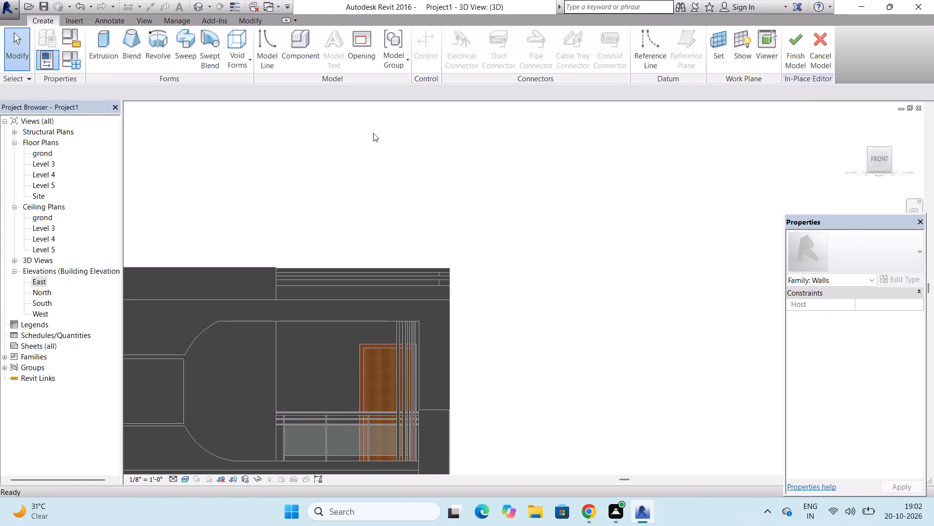
scroll(461, 230, down, 3)
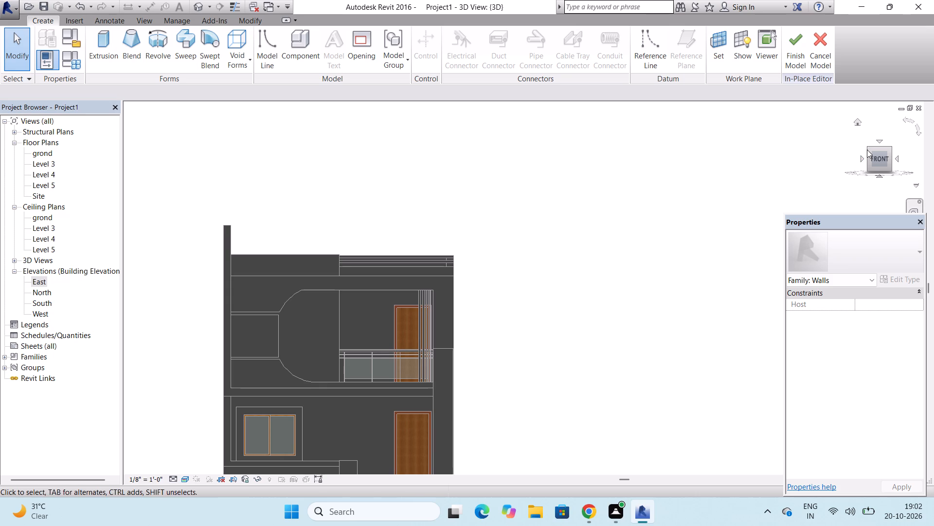
drag(867, 150, 824, 157)
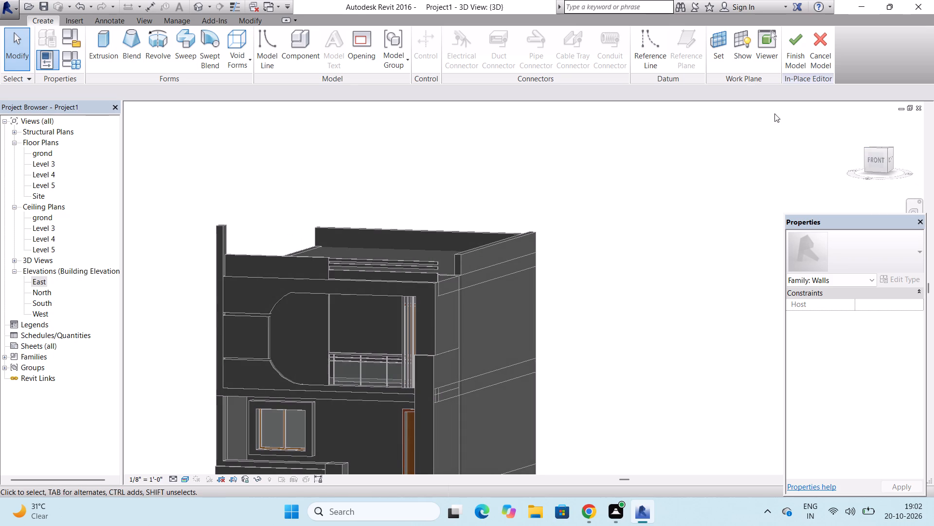
click(712, 34)
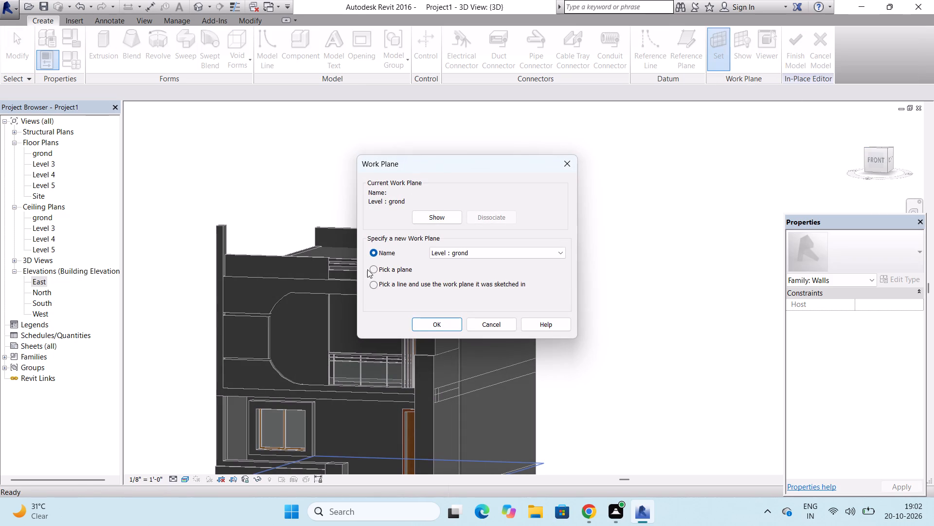
click(372, 267)
click(431, 325)
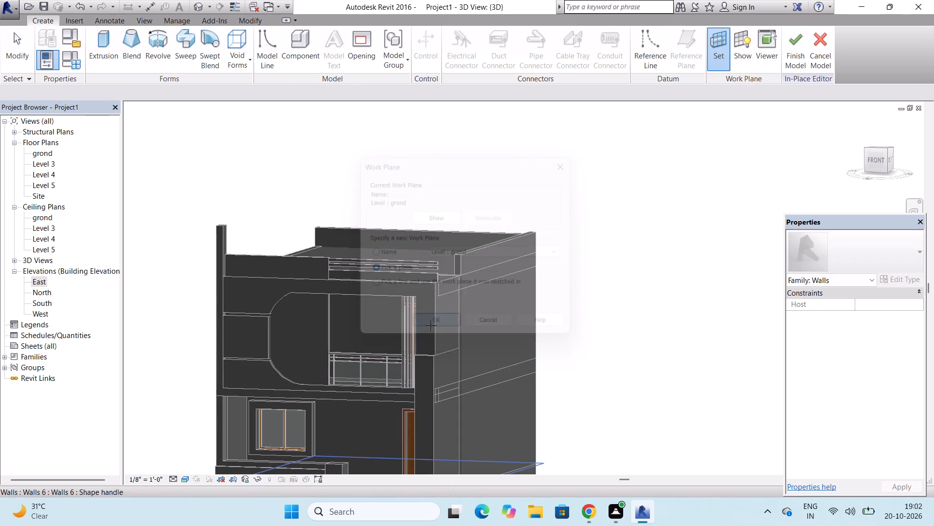
scroll(453, 269, up, 10)
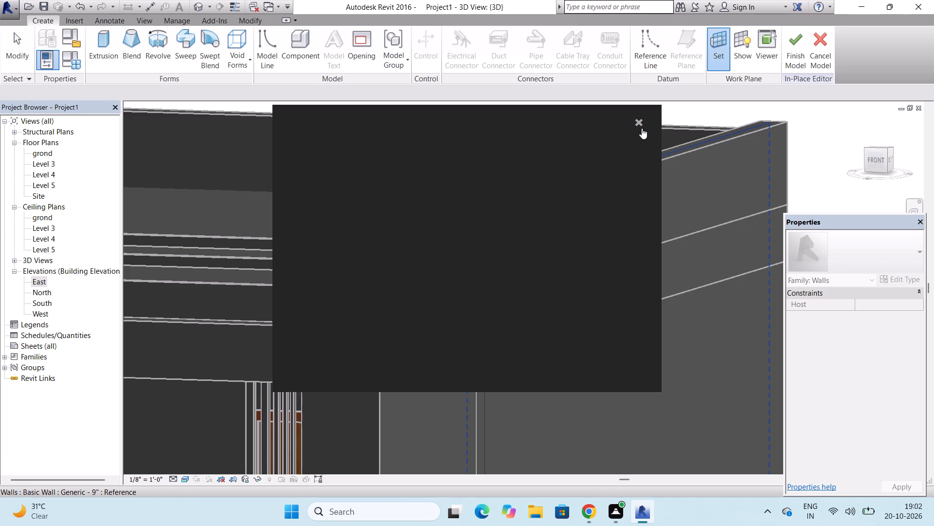
click(640, 123)
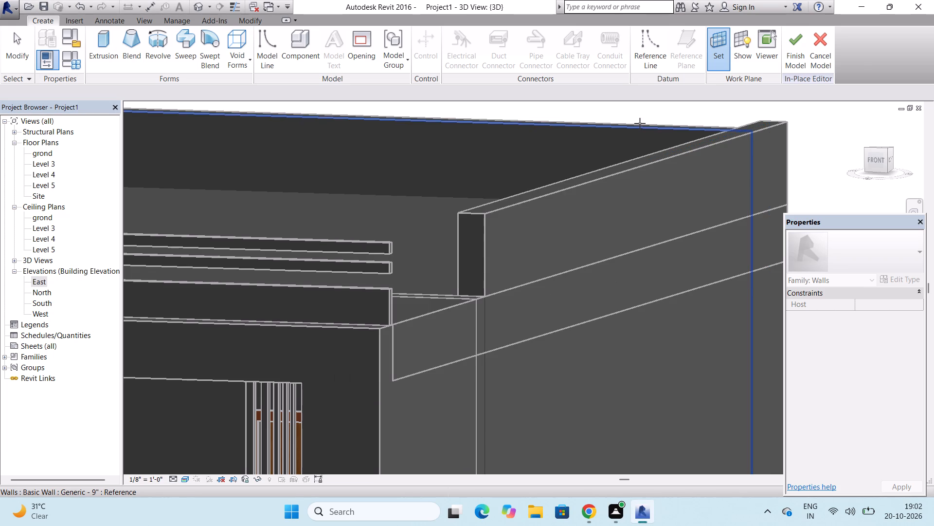
click(463, 225)
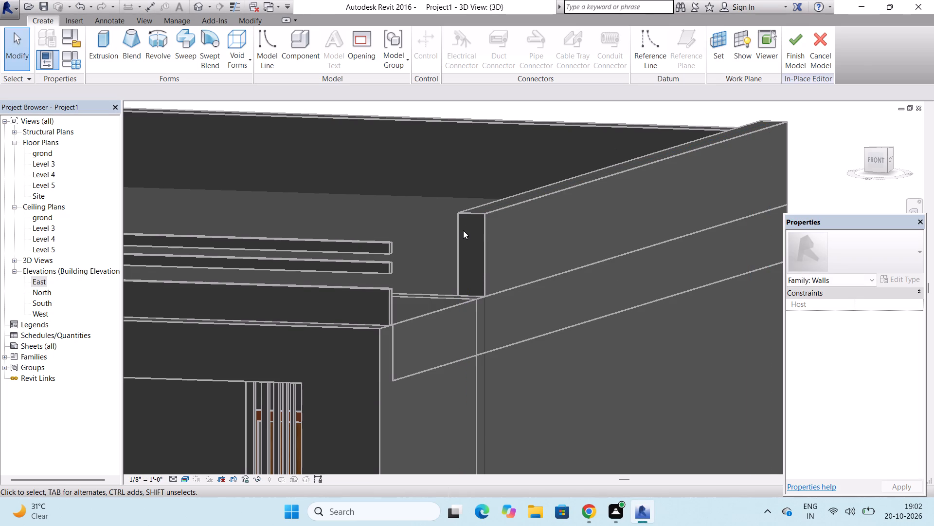
scroll(466, 230, down, 5)
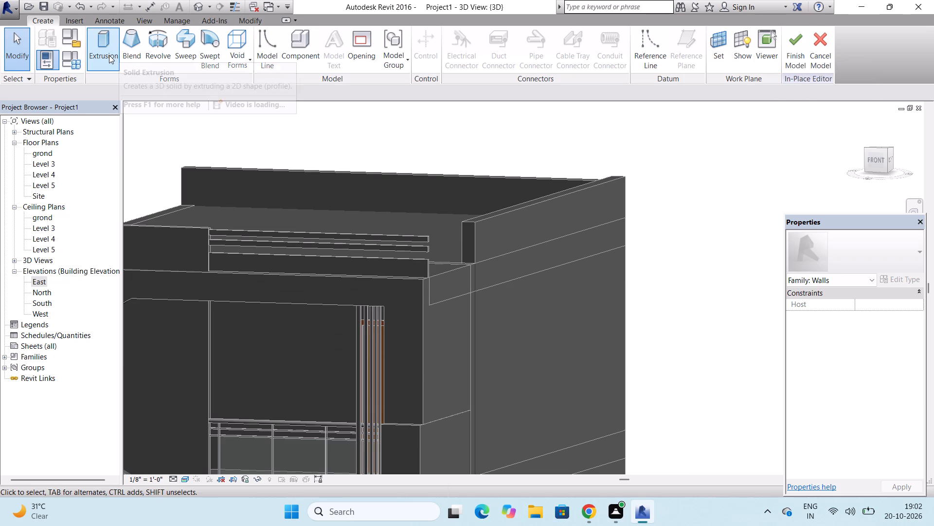
Start an extrusion and, in the South elevation, sketch a rectangle about 5" by 3" on the top parapet bar near the roof corner.
click(104, 43)
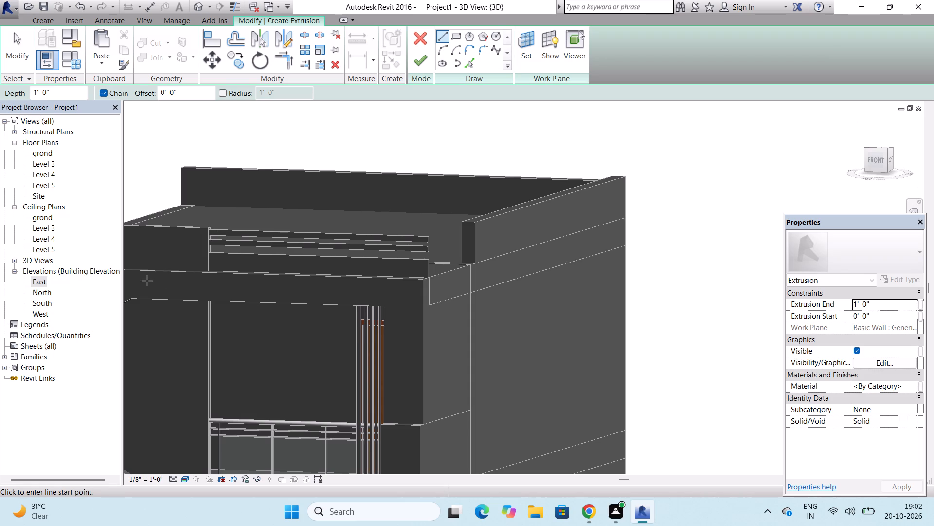
double_click(48, 303)
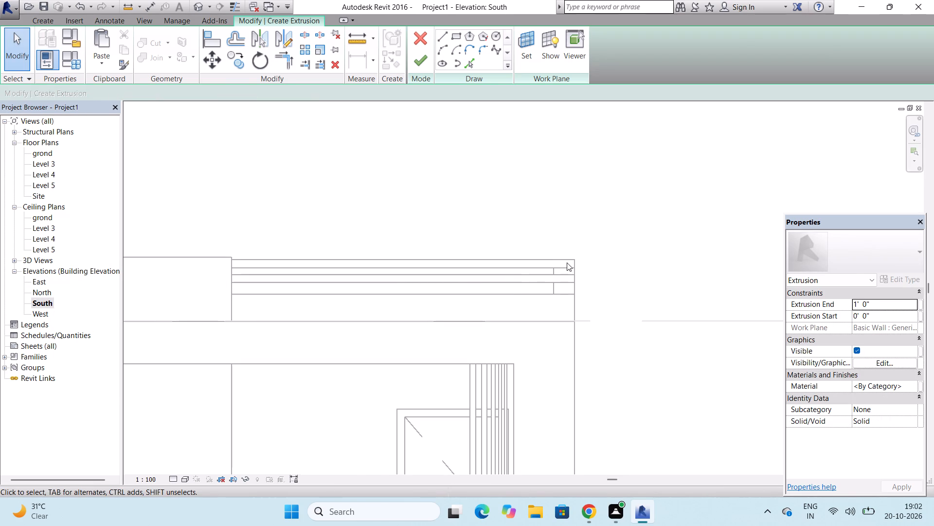
scroll(567, 263, up, 2)
click(456, 40)
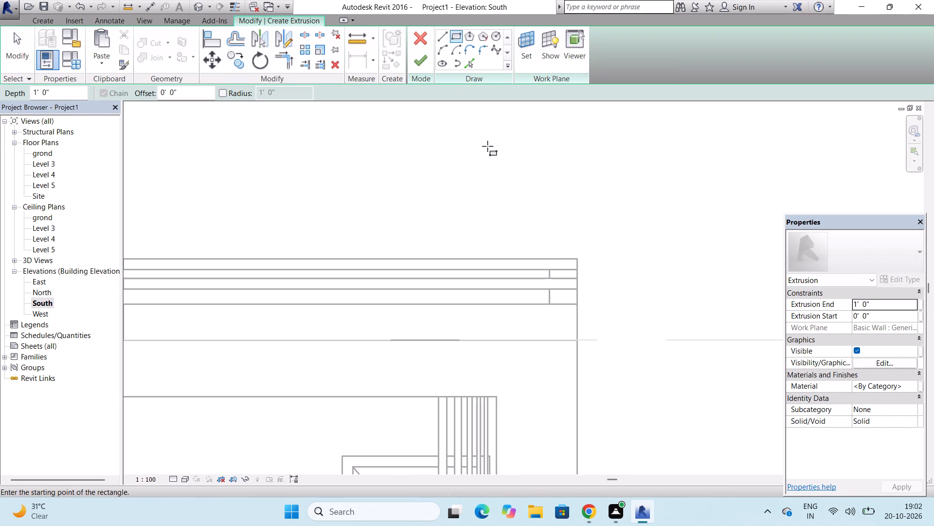
scroll(551, 251, up, 7)
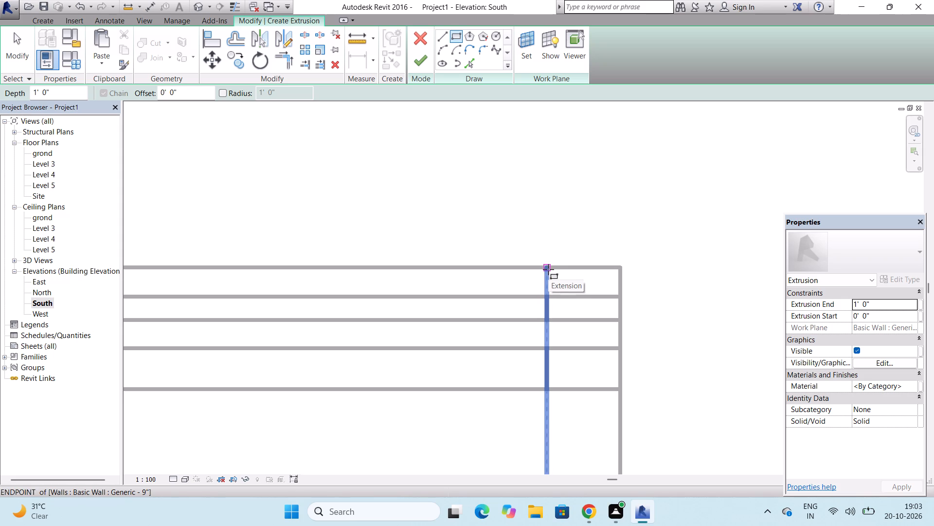
scroll(548, 269, down, 10)
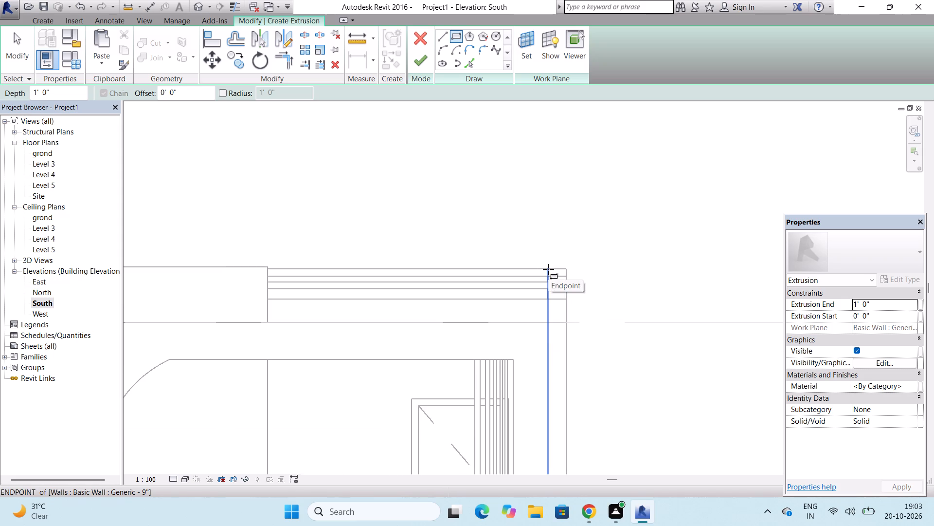
scroll(548, 269, up, 7)
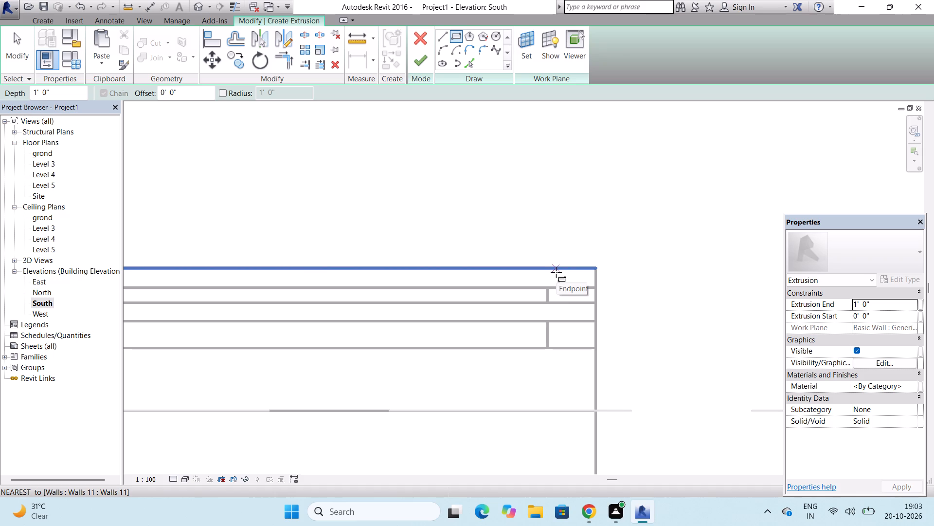
click(556, 272)
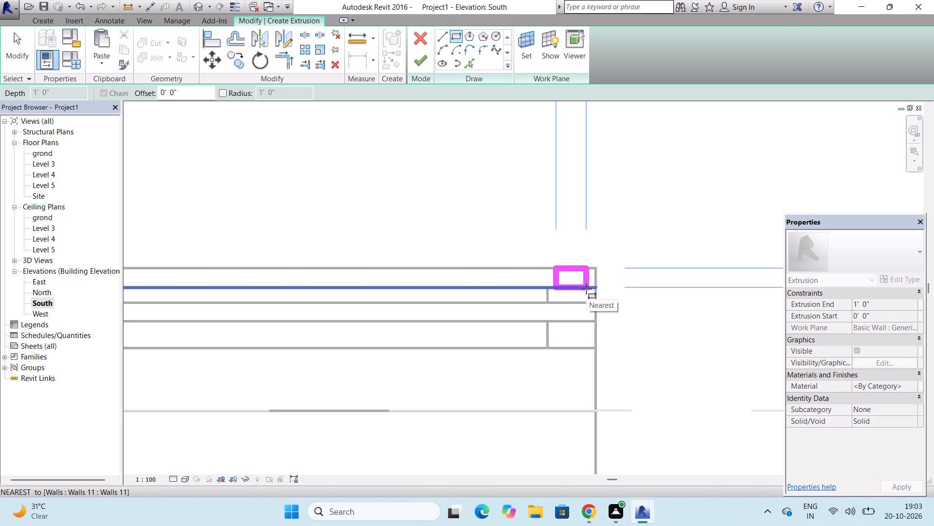
click(586, 289)
scroll(554, 330, up, 5)
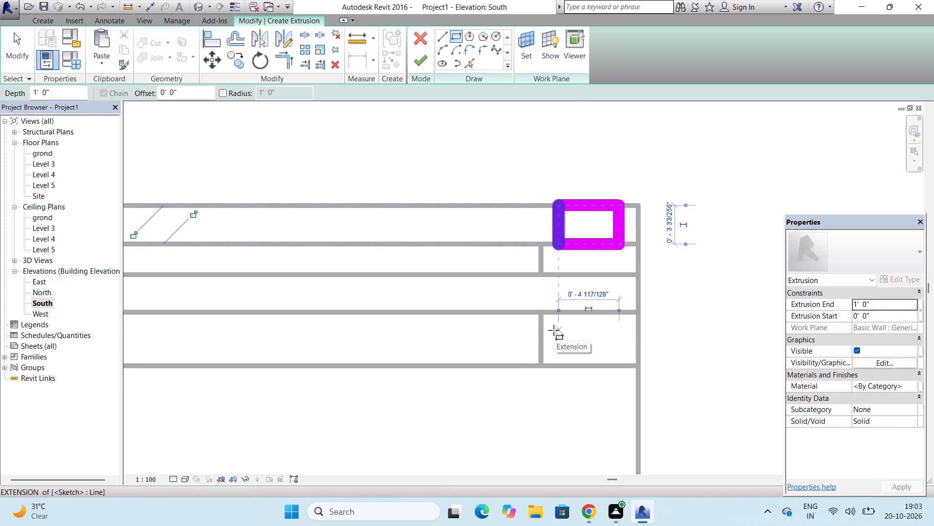
Sketch a second rectangle on the parapet bar below, aligned in width with the first, and finish the extrusion at 1' 0" depth.
scroll(554, 330, down, 5)
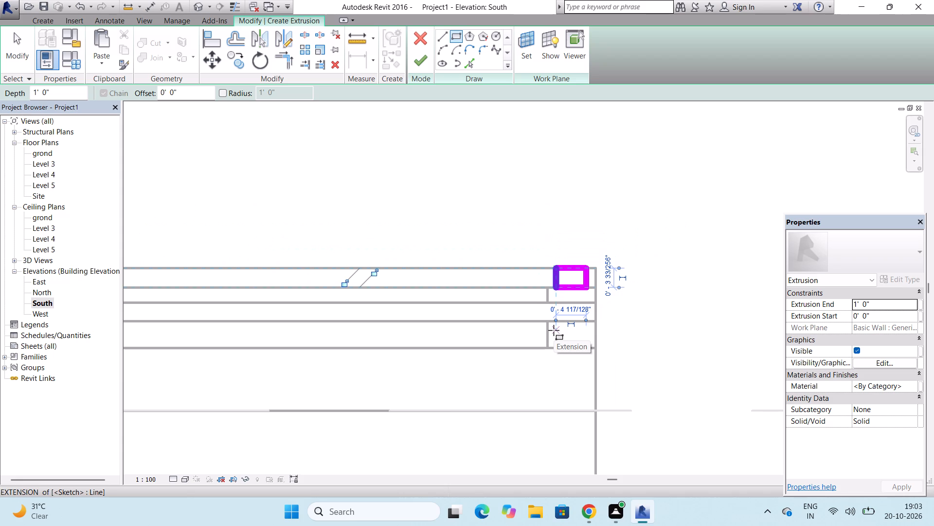
scroll(541, 285, down, 6)
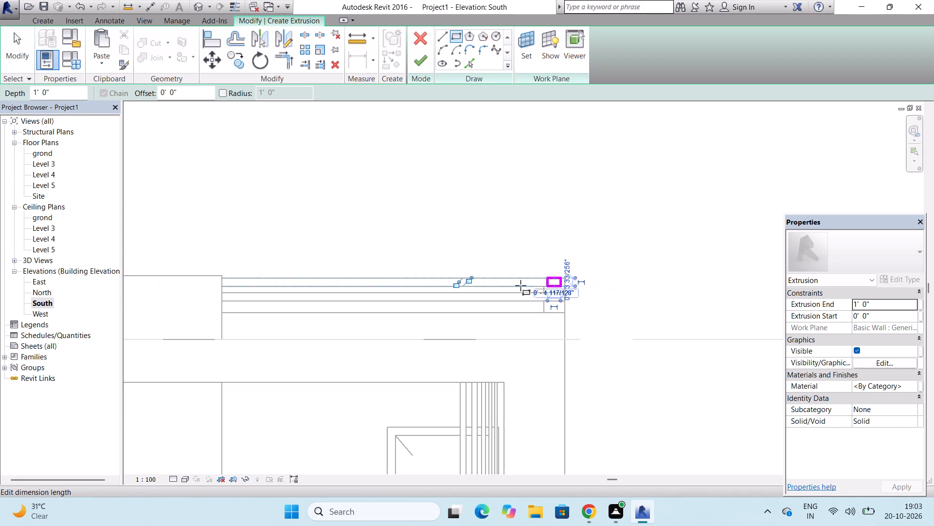
scroll(348, 296, up, 1)
scroll(561, 290, up, 5)
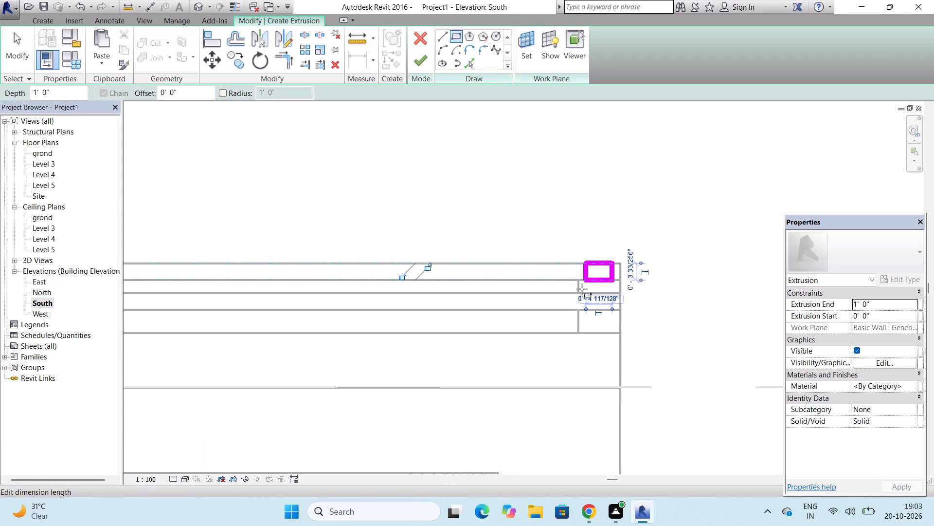
scroll(582, 289, up, 7)
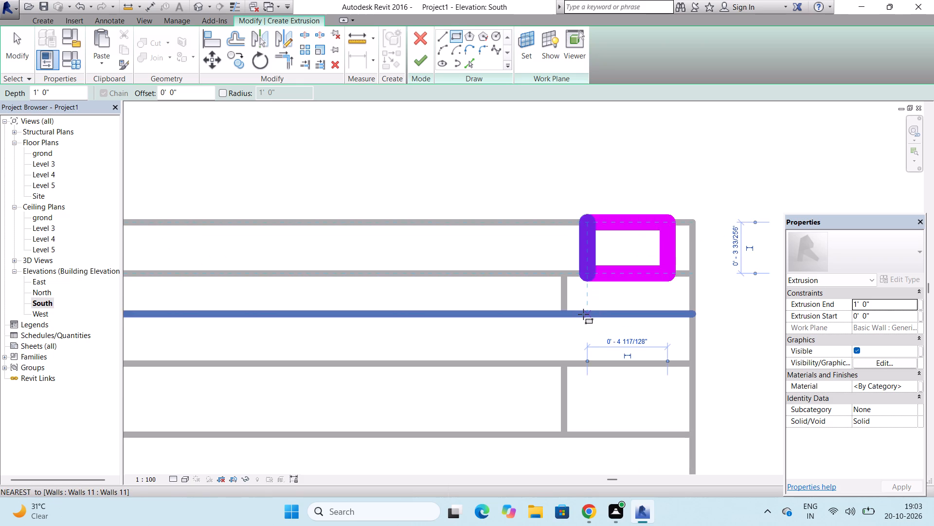
click(590, 314)
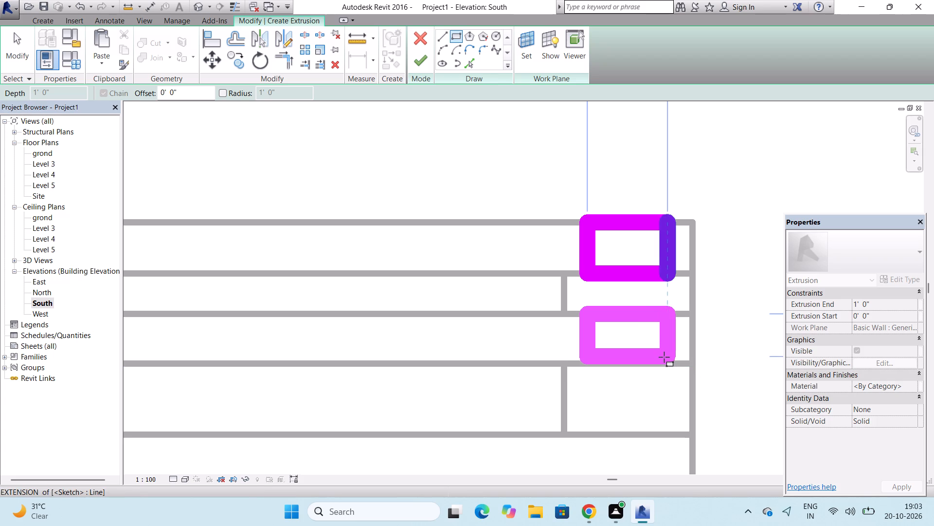
click(664, 359)
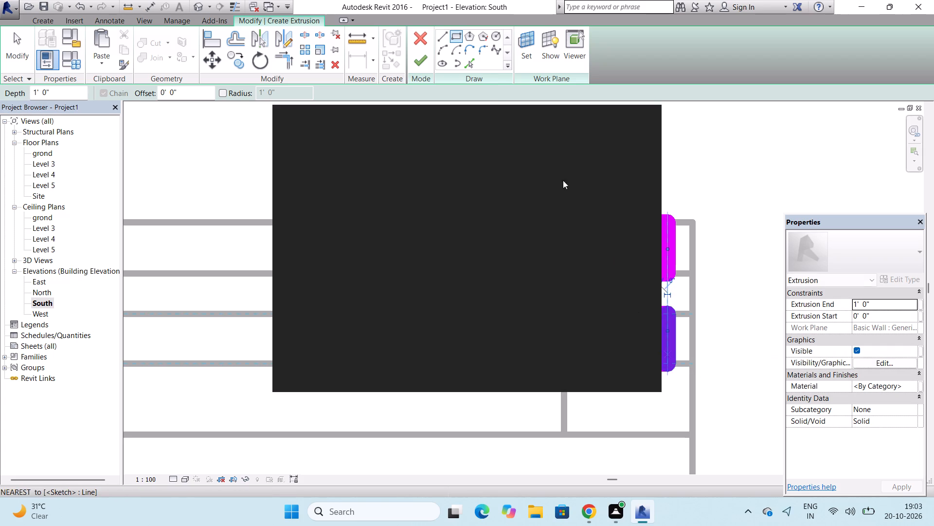
click(416, 57)
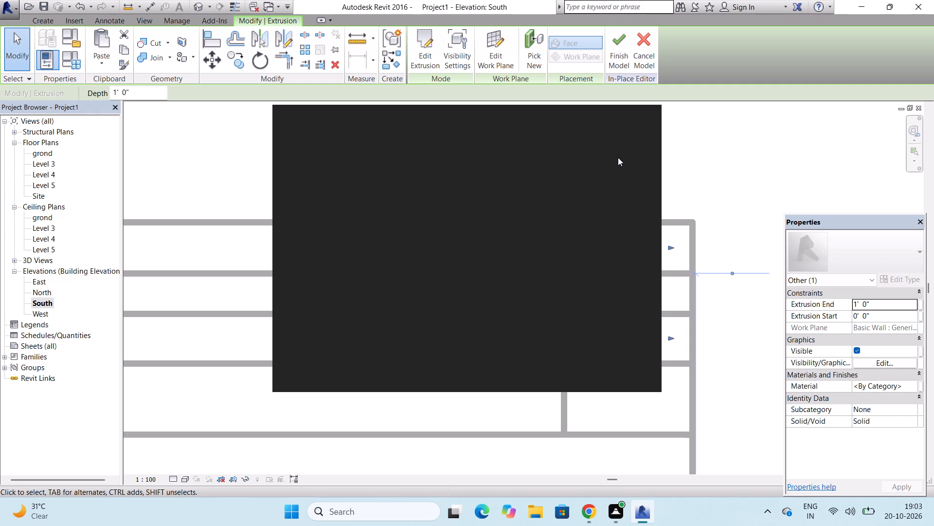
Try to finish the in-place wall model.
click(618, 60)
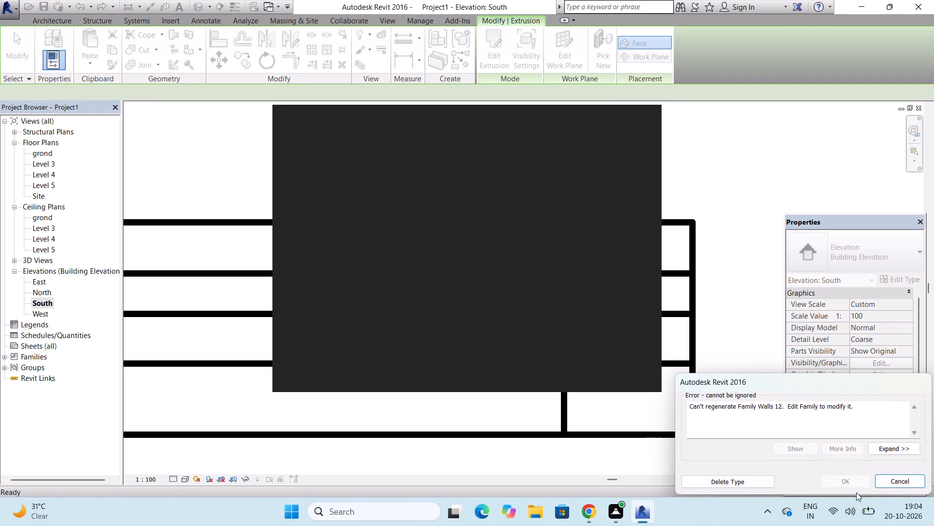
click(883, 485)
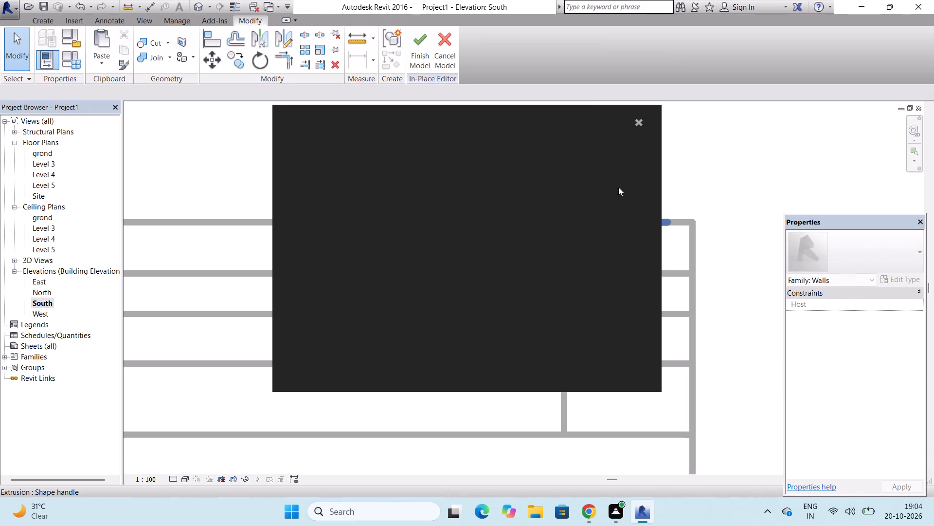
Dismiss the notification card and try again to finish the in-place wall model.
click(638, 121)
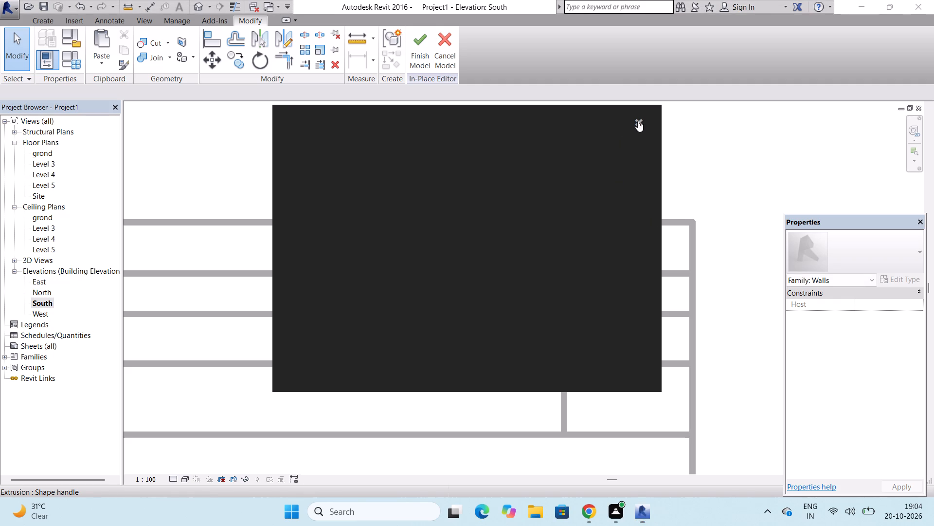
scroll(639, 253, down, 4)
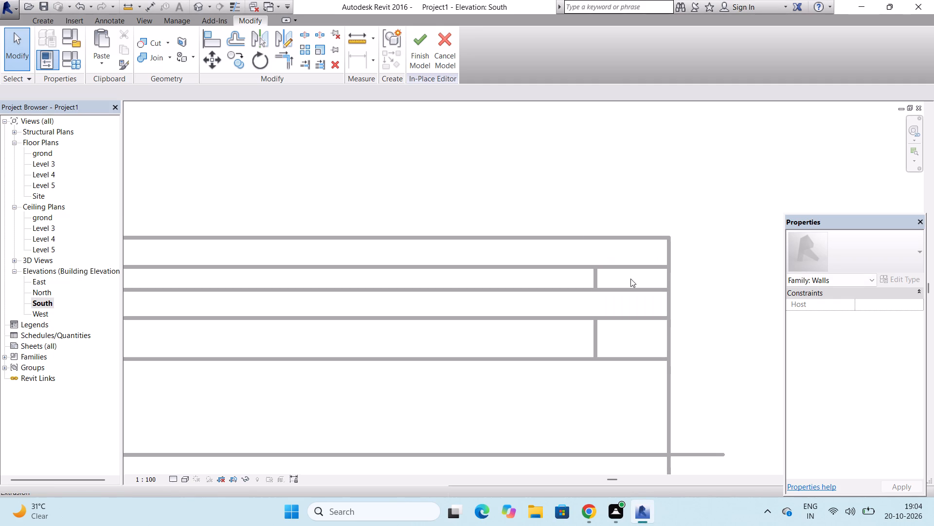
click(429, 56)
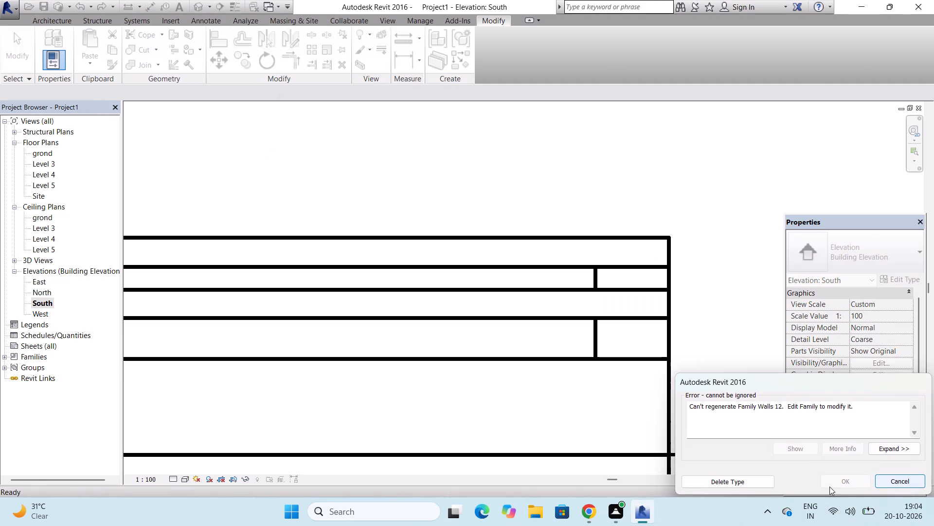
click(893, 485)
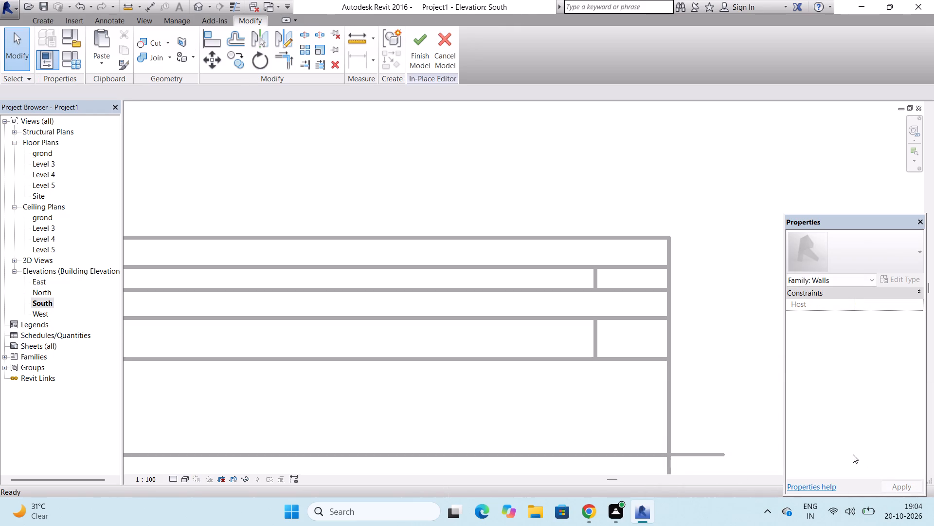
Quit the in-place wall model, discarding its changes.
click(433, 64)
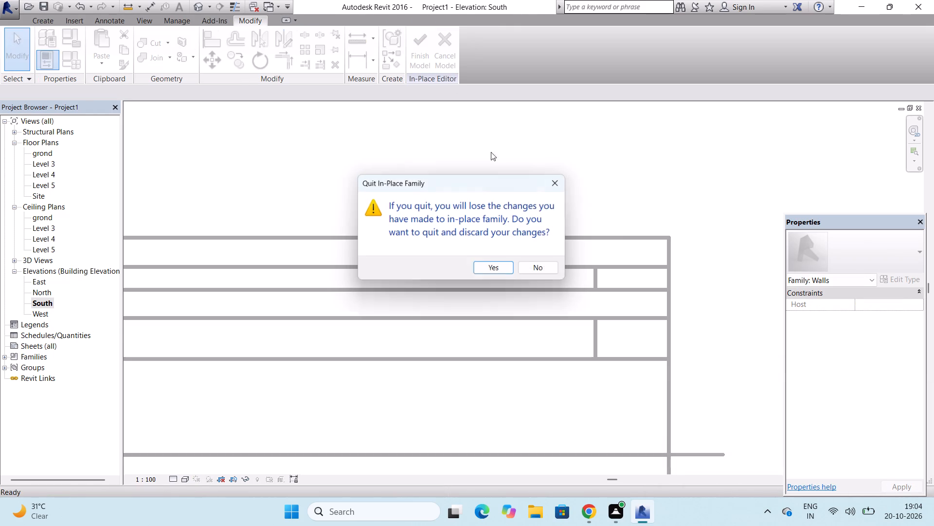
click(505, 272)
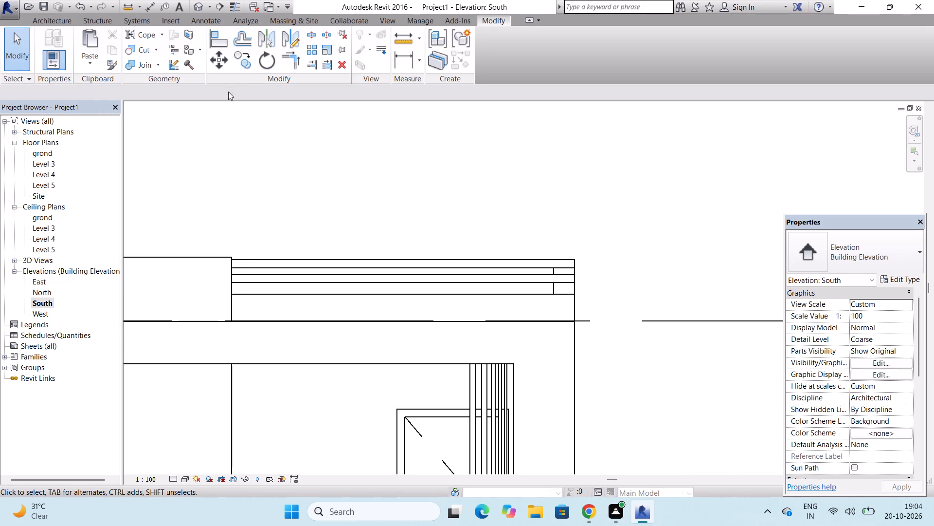
Examine the parapet bars and the roof corner in the 3D view and the South elevation.
click(203, 12)
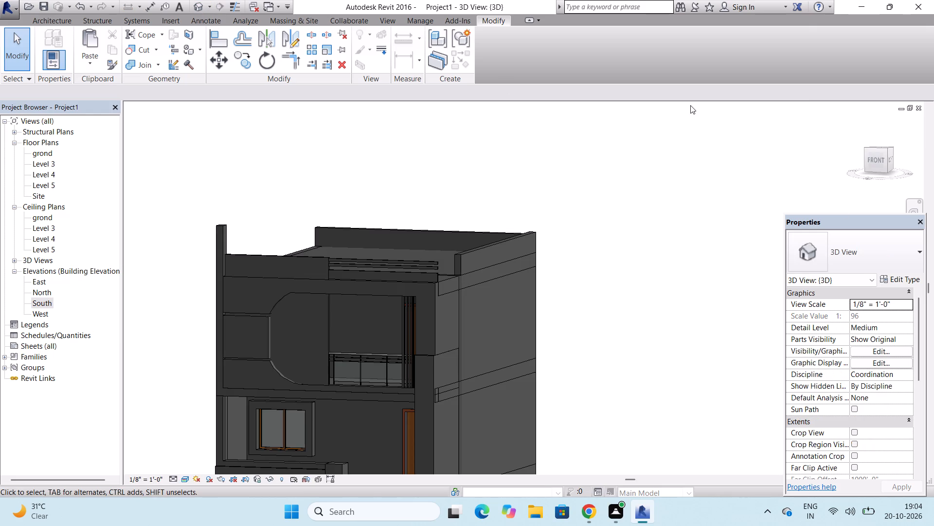
drag(882, 161, 845, 164)
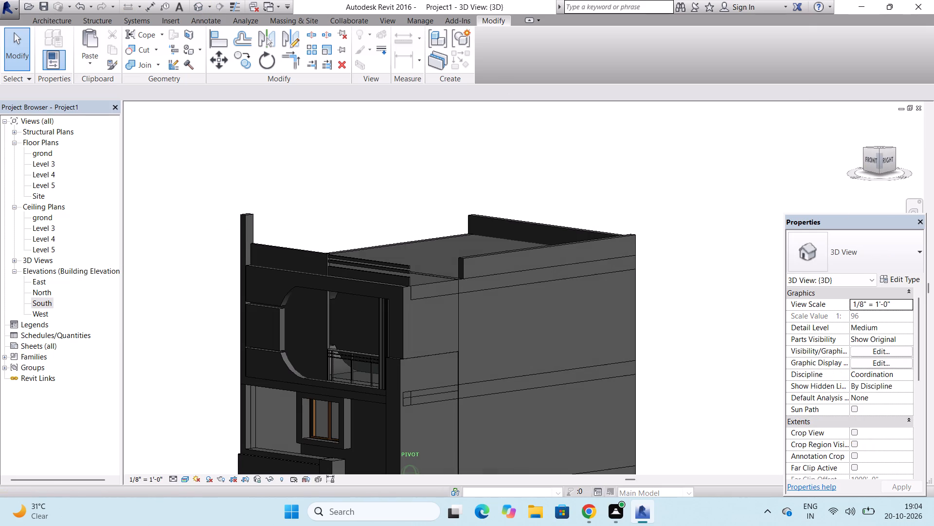
drag(845, 164, 875, 163)
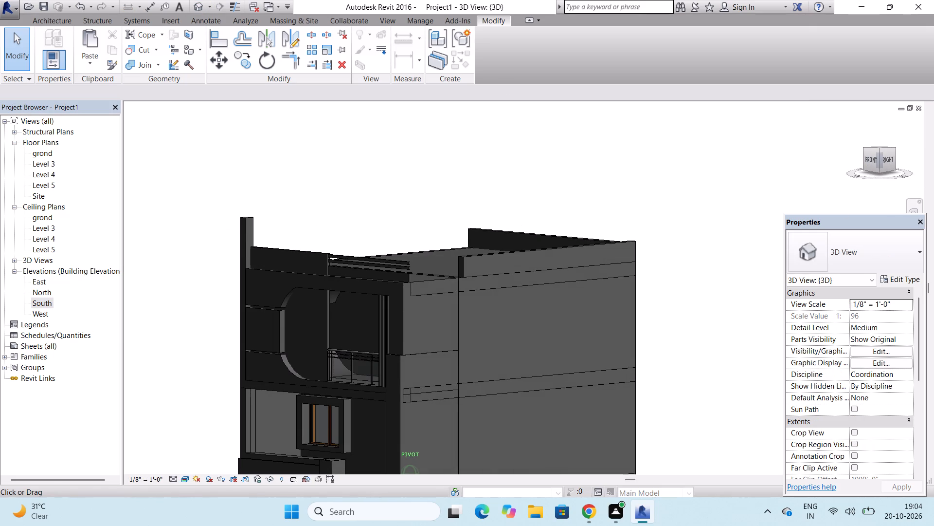
drag(875, 163, 929, 179)
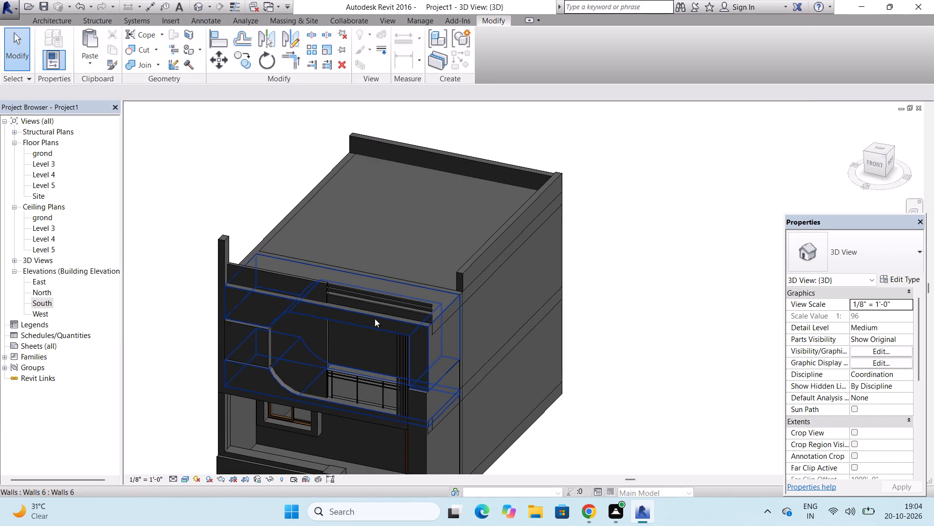
scroll(384, 319, up, 6)
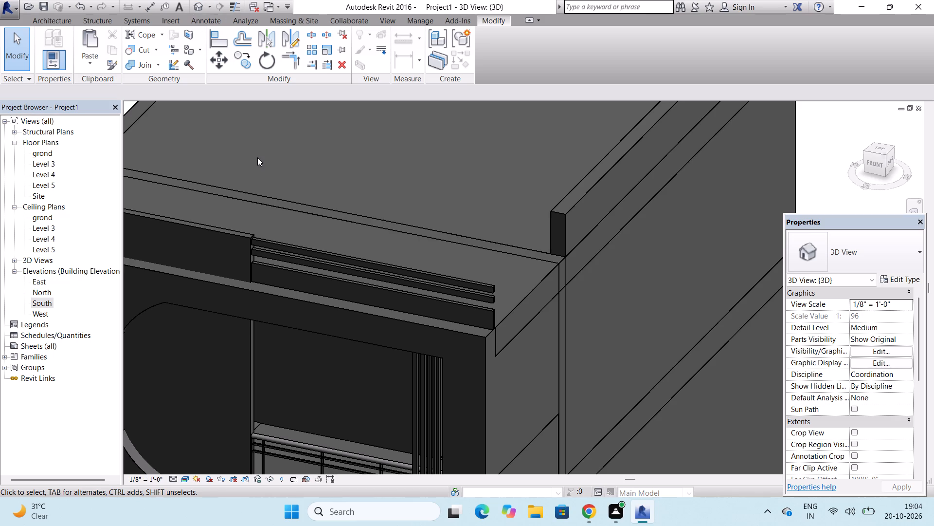
click(50, 303)
click(50, 303)
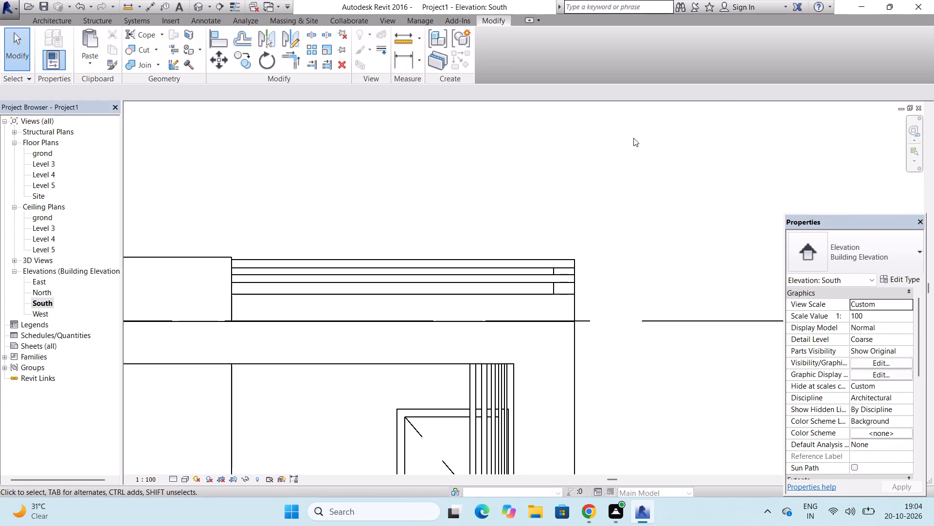
click(200, 4)
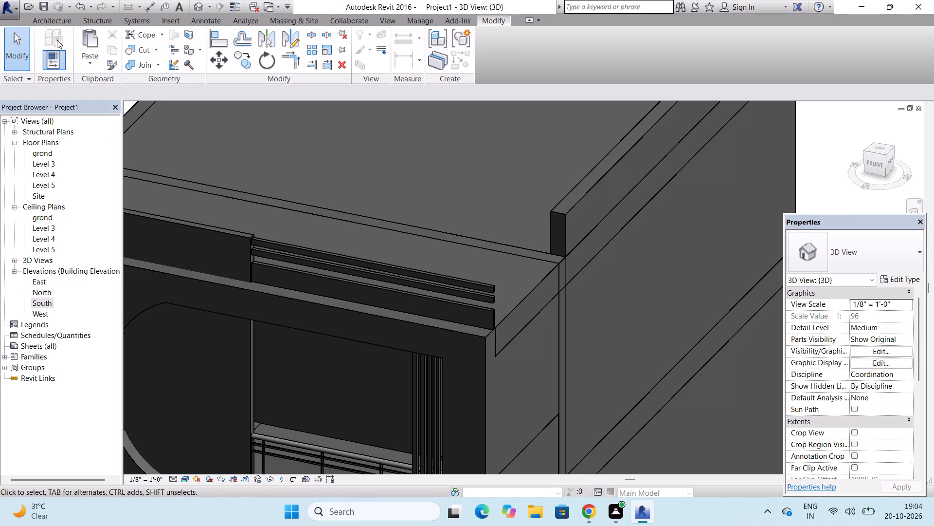
Start a new in-place model in the Walls category, accepting the default name.
click(61, 20)
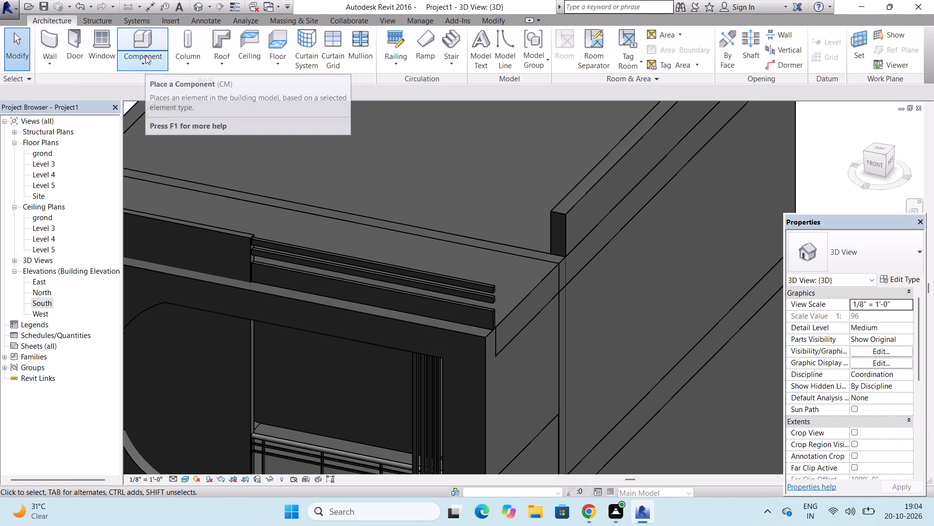
click(145, 56)
click(177, 113)
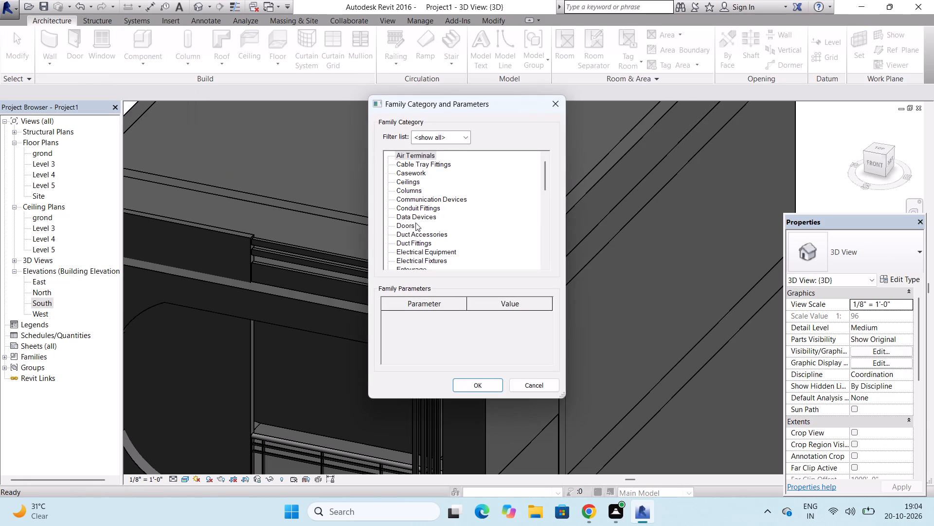
scroll(434, 235, down, 20)
scroll(434, 235, down, 18)
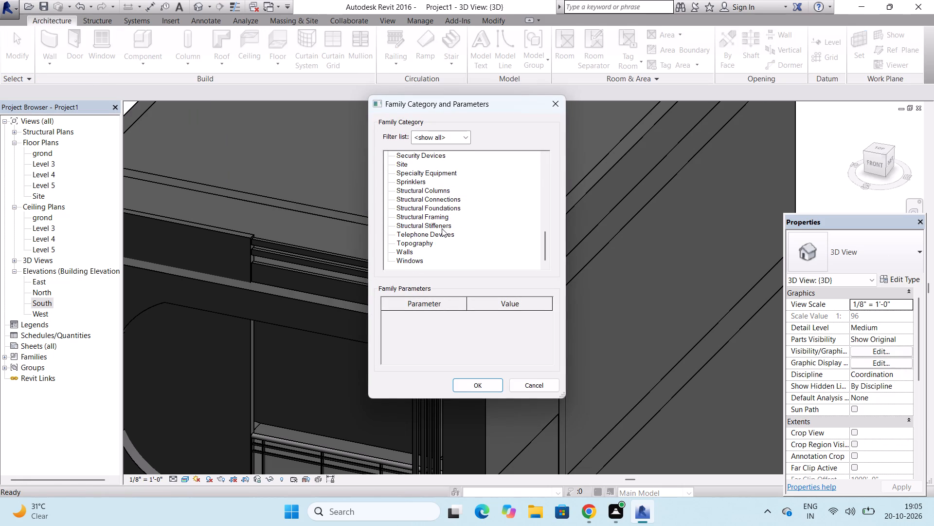
click(410, 252)
click(488, 380)
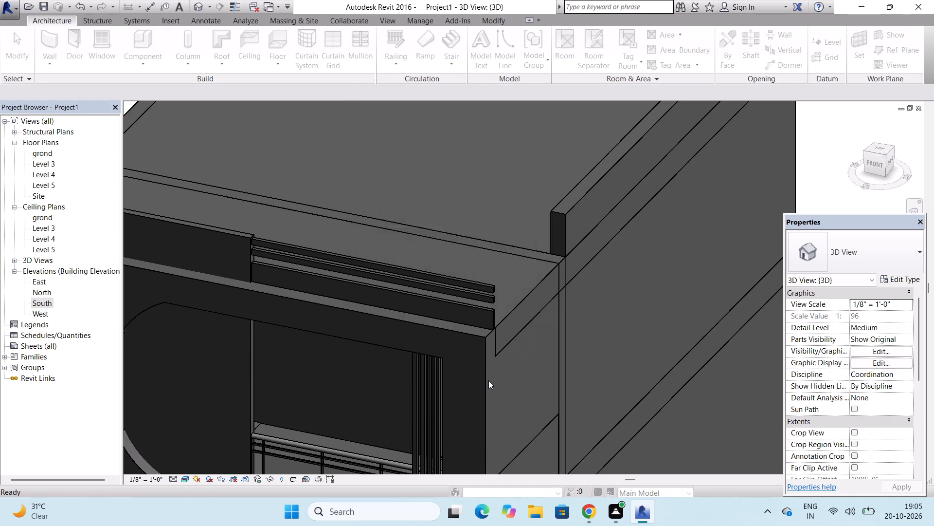
click(475, 271)
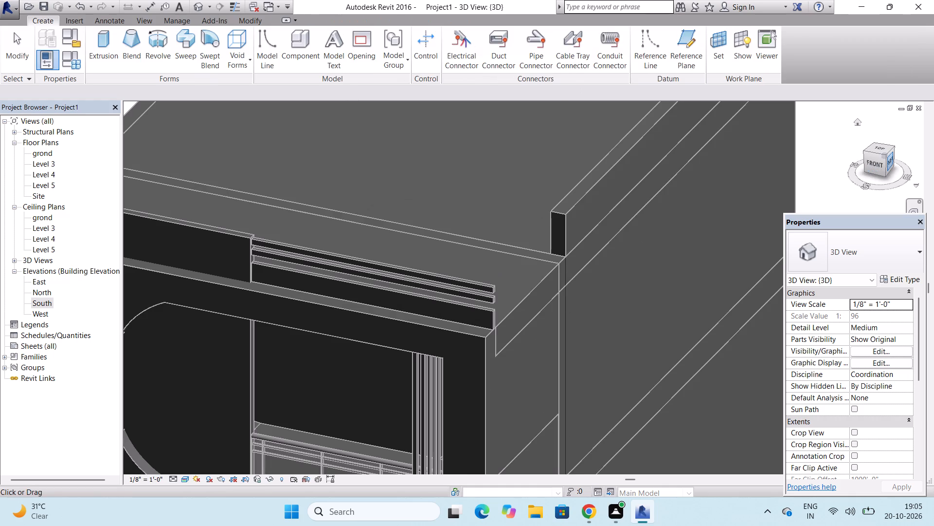
Pick the front end face of the raised side parapet wall as the work plane, dismissing the notification card.
click(722, 48)
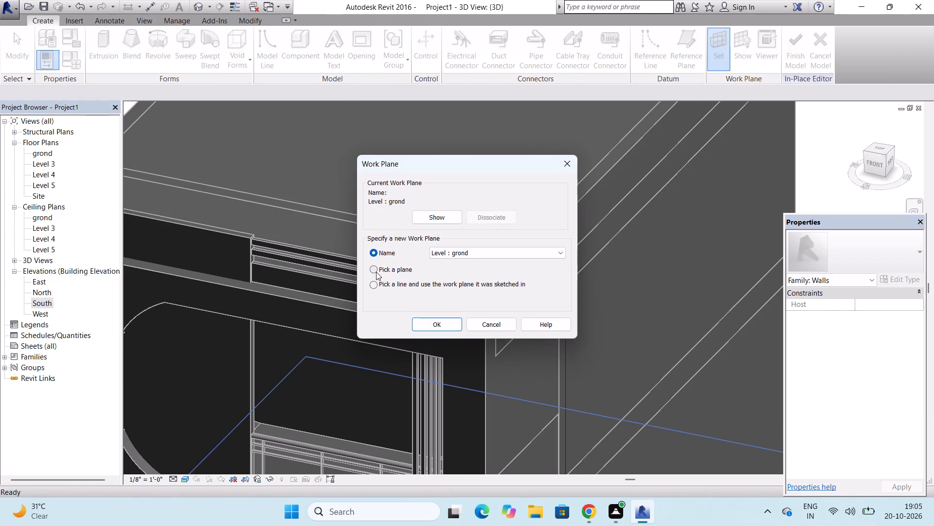
click(373, 267)
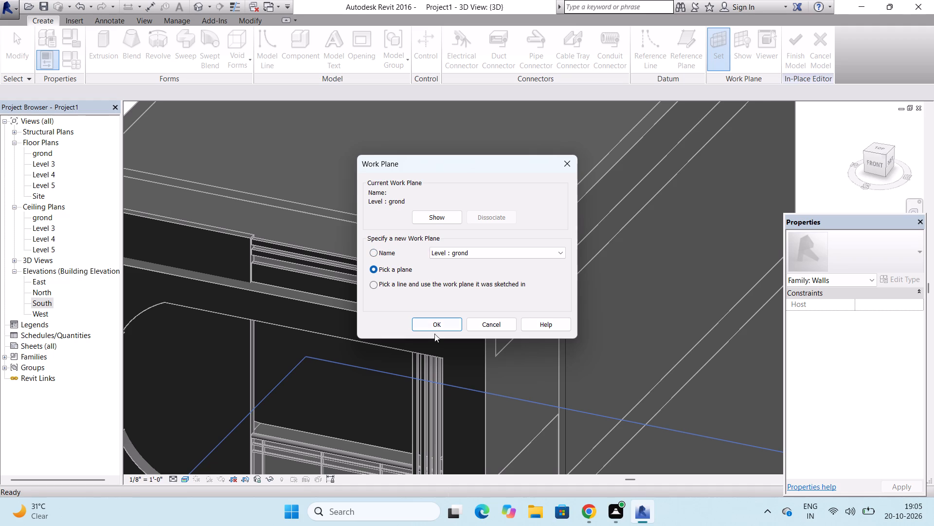
click(436, 325)
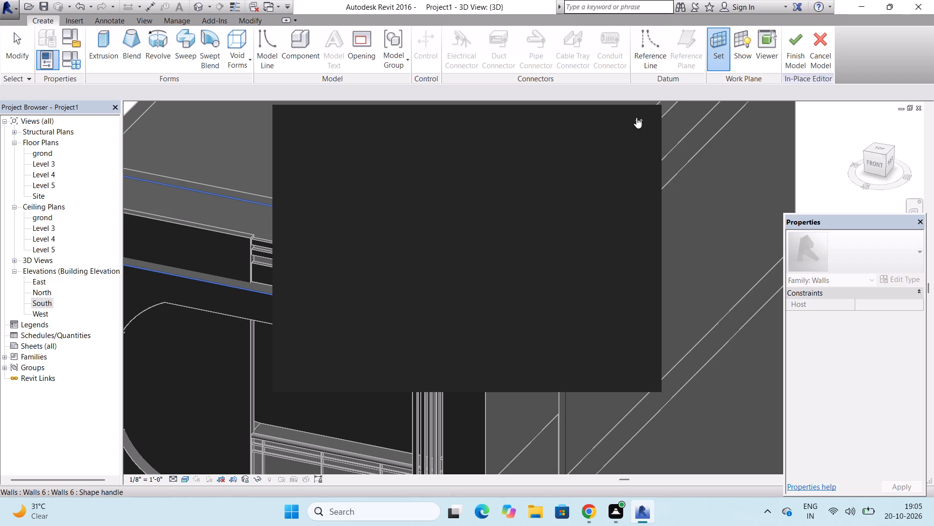
click(636, 117)
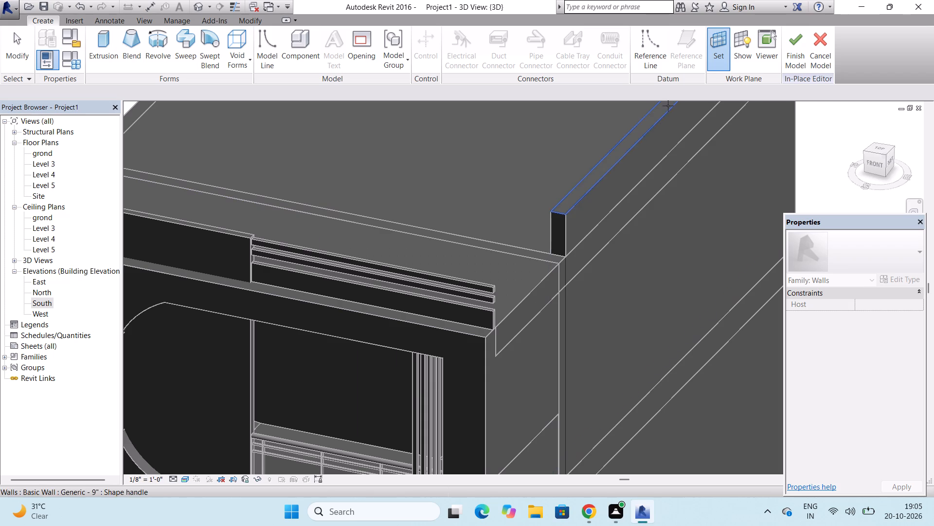
click(562, 219)
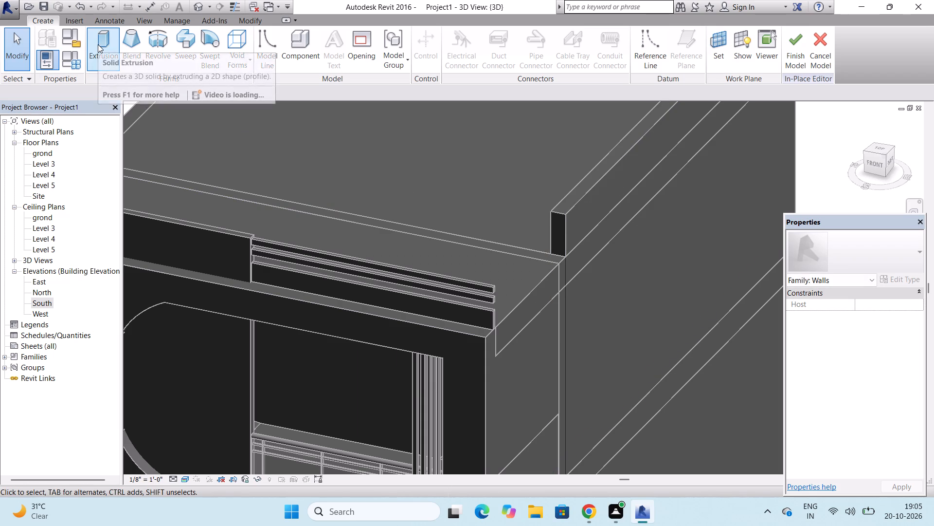
Start an extrusion and sketch a narrow upright rectangle inside the front end face of the raised side parapet wall.
click(98, 44)
scroll(482, 307, up, 1)
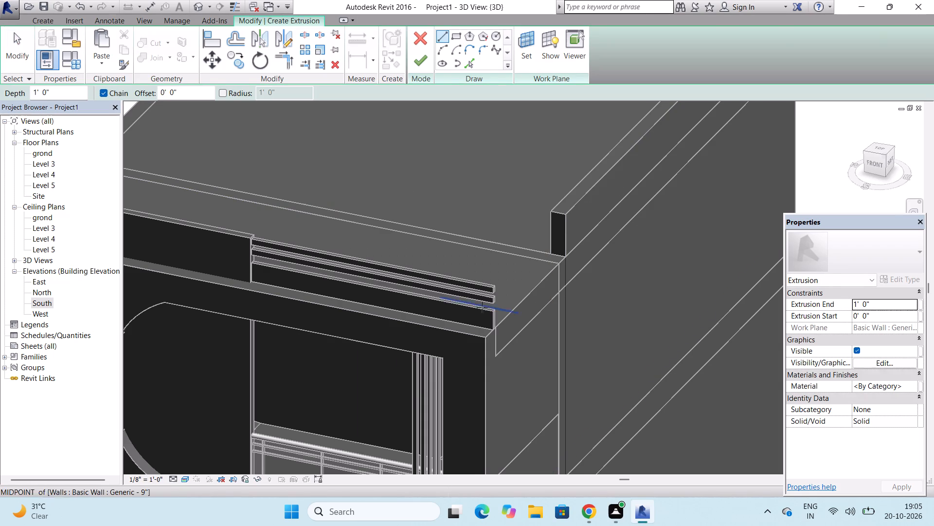
scroll(482, 307, up, 5)
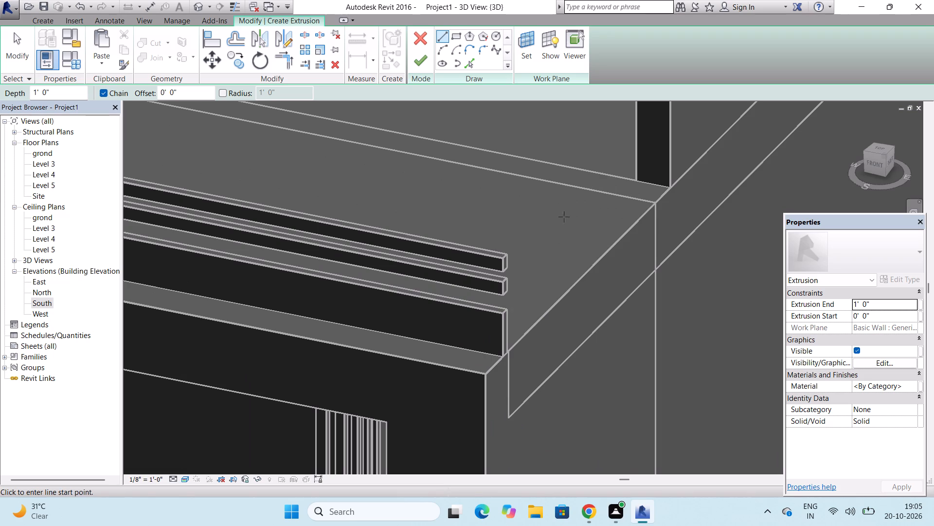
click(648, 146)
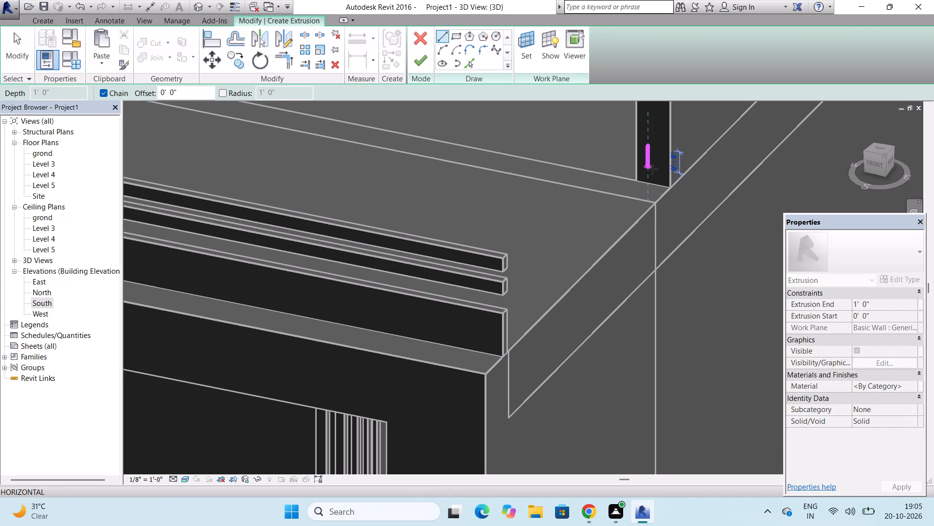
click(459, 41)
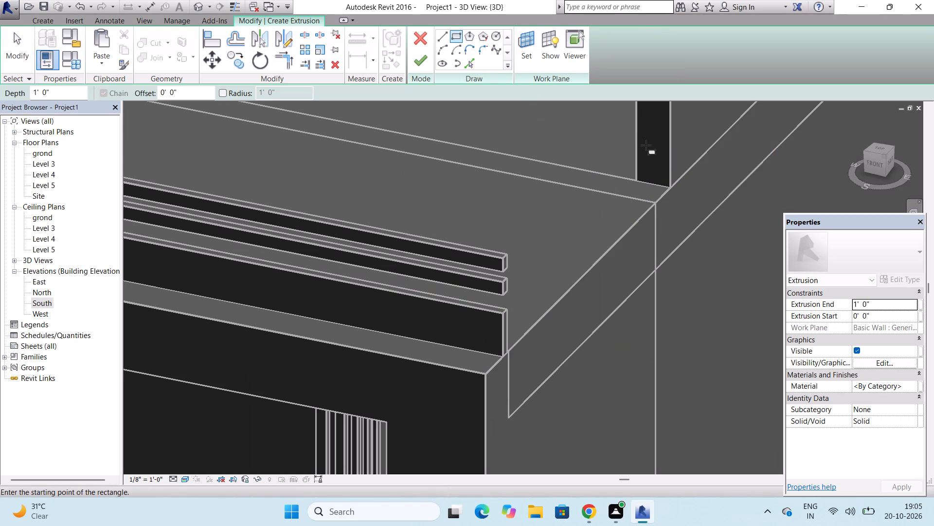
click(646, 137)
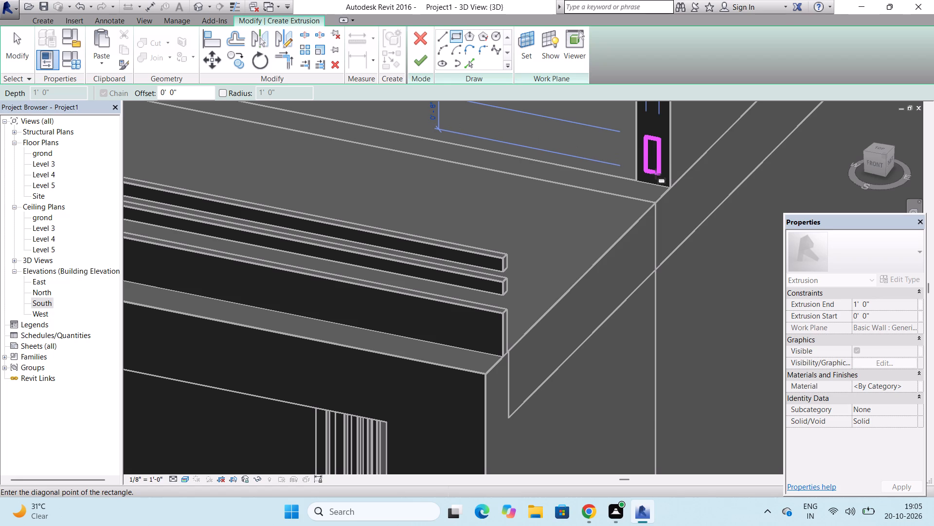
click(658, 174)
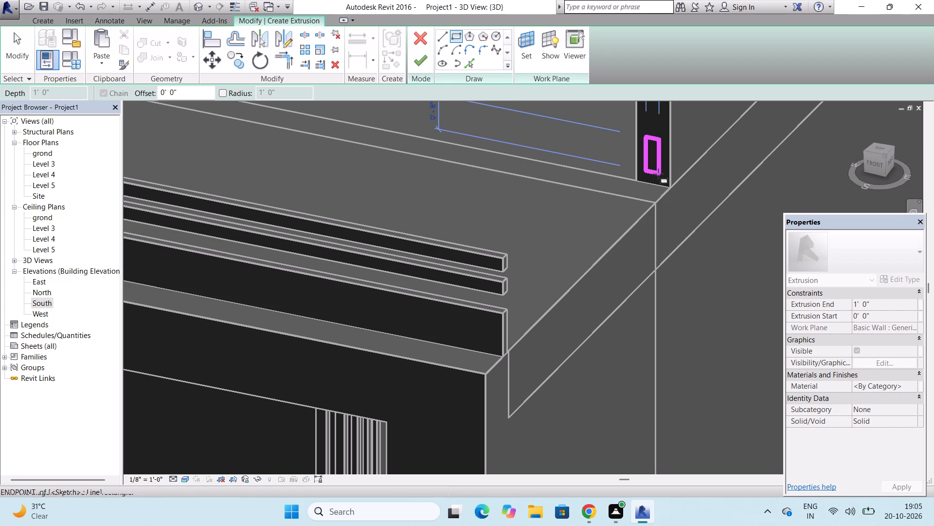
scroll(654, 188, down, 8)
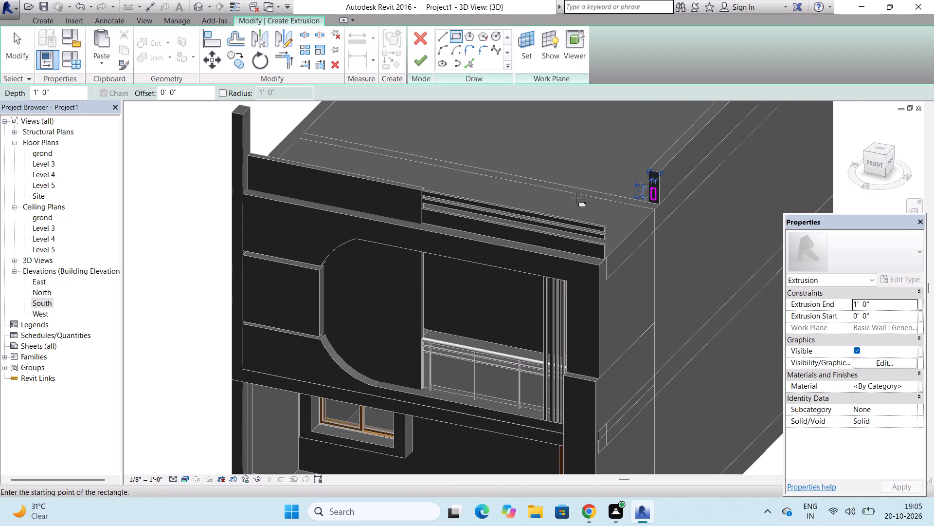
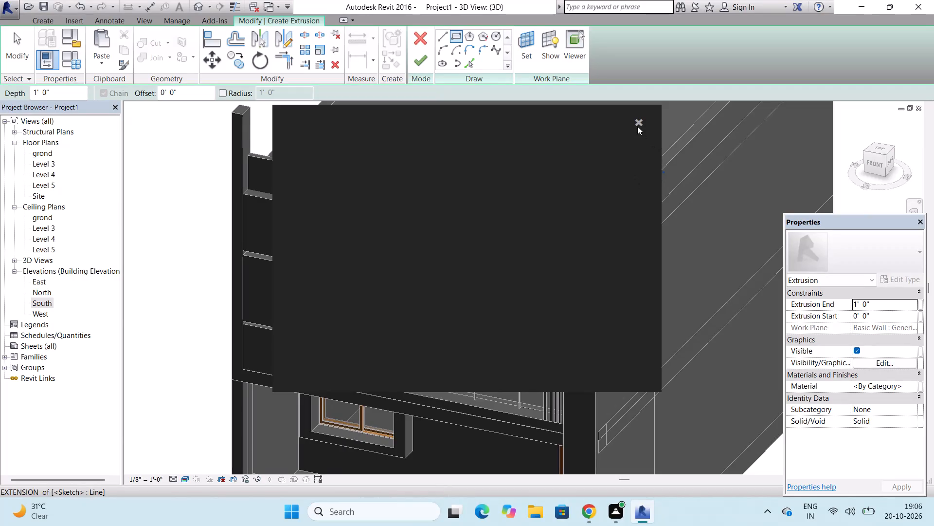
Dismiss the notification card and finish the extrusion sketch with a 1' 0" depth.
click(638, 125)
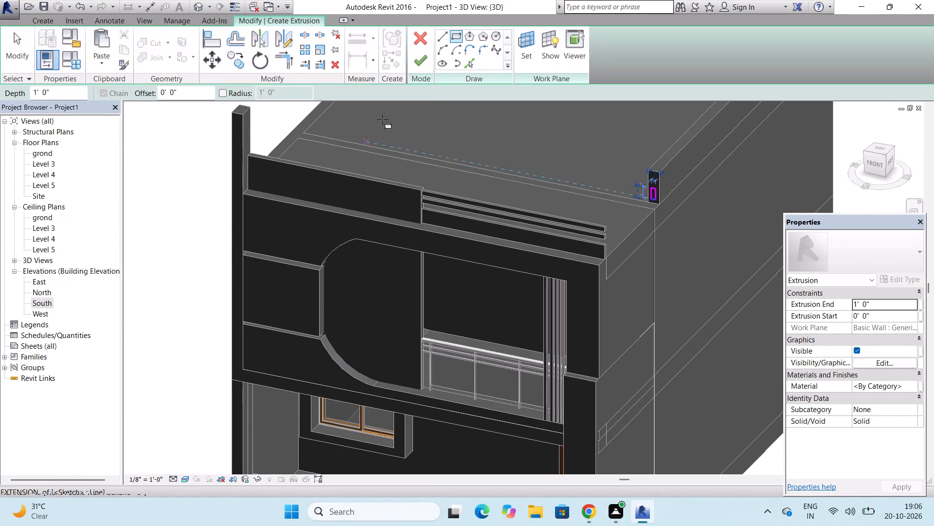
click(420, 66)
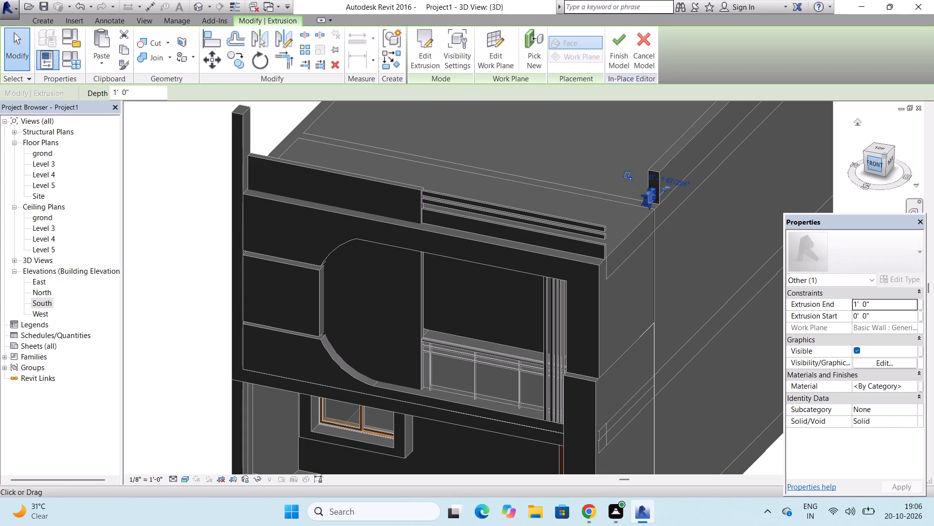
Stretch the extrusion's front end forward to the back of the raised front parapet, about 7' 4" deep.
drag(882, 157, 860, 143)
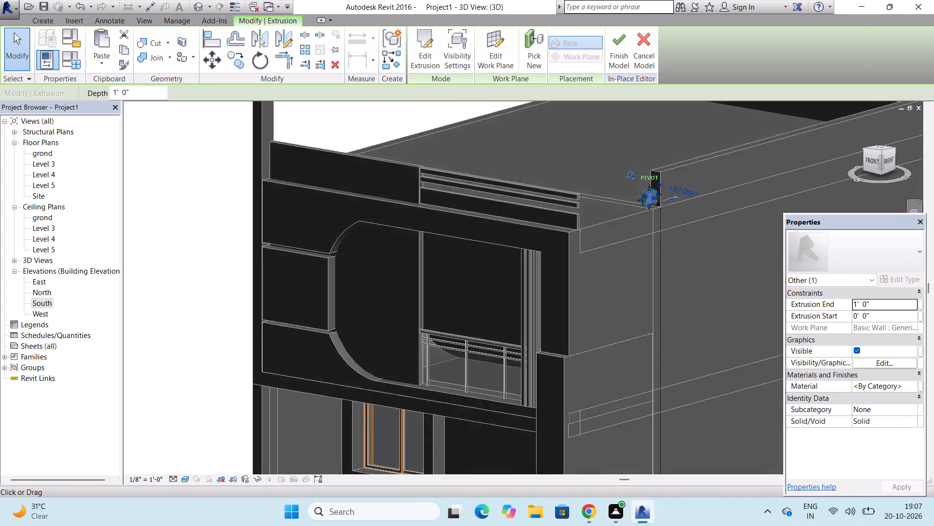
drag(860, 143, 749, 126)
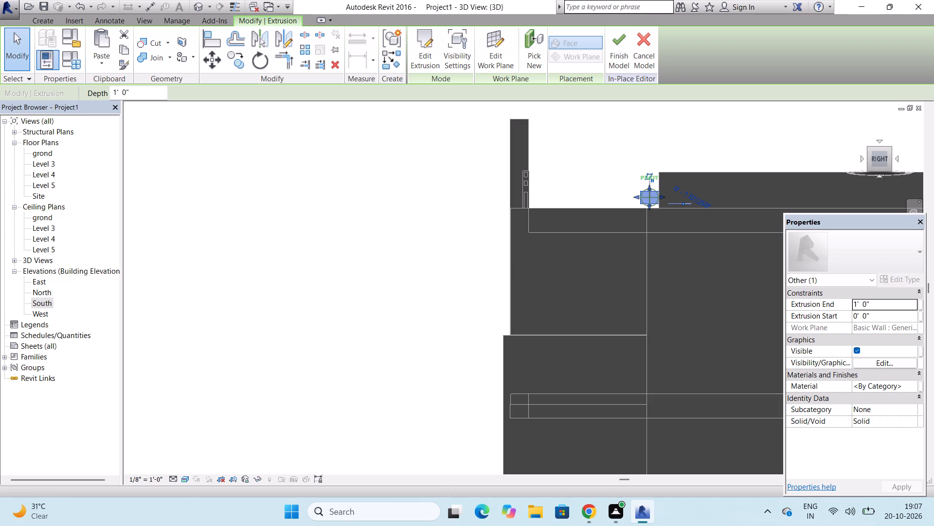
drag(749, 126, 763, 131)
scroll(626, 201, up, 2)
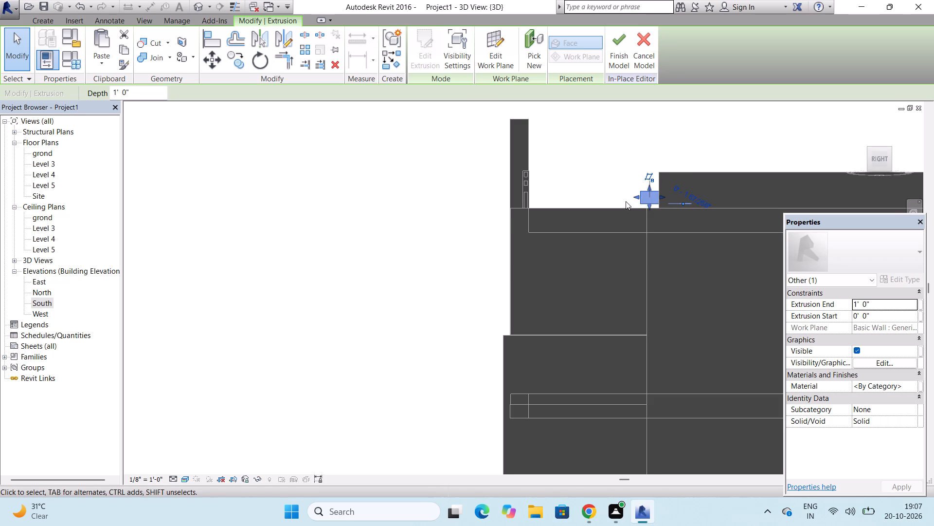
scroll(622, 200, up, 2)
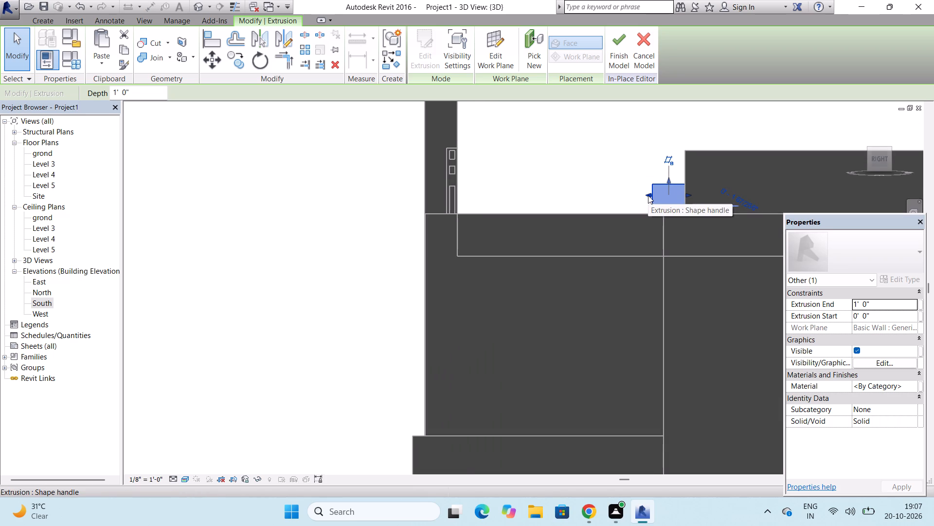
drag(650, 193, 473, 196)
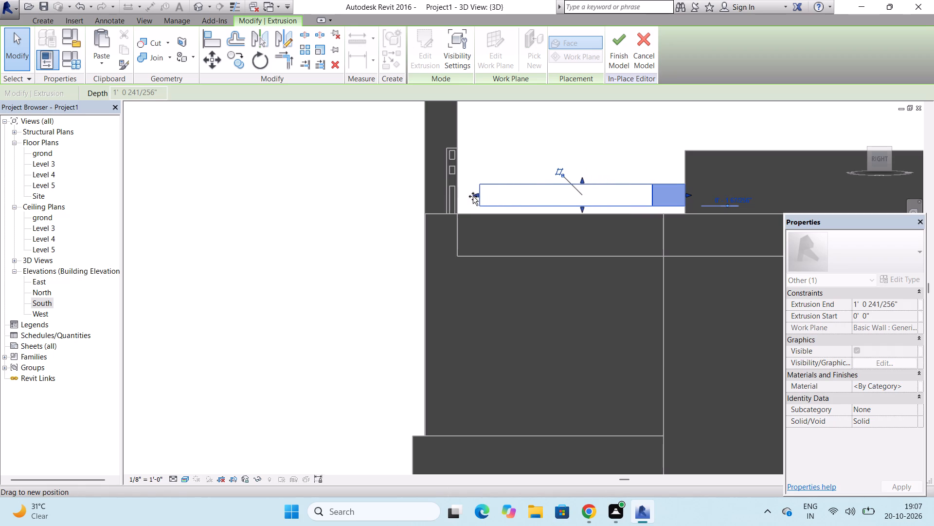
drag(473, 196, 450, 197)
scroll(450, 197, up, 7)
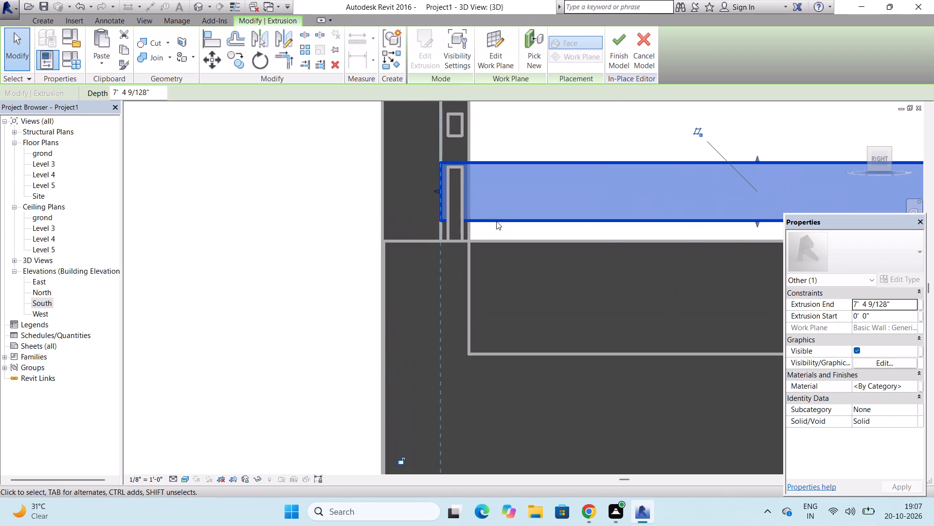
Stretch the extrusion's bottom edge down to the roof line and align its top edge with the lowest parapet bar's top.
scroll(518, 225, down, 3)
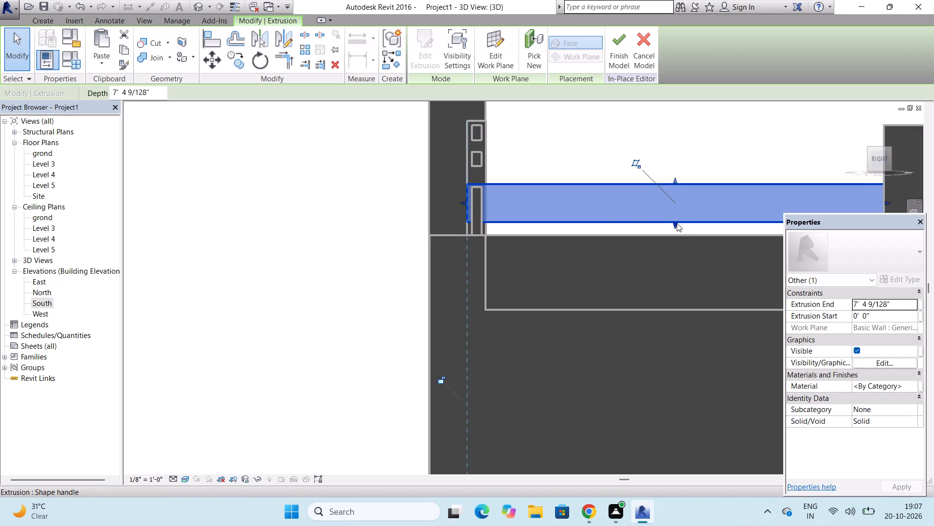
drag(674, 221, 674, 233)
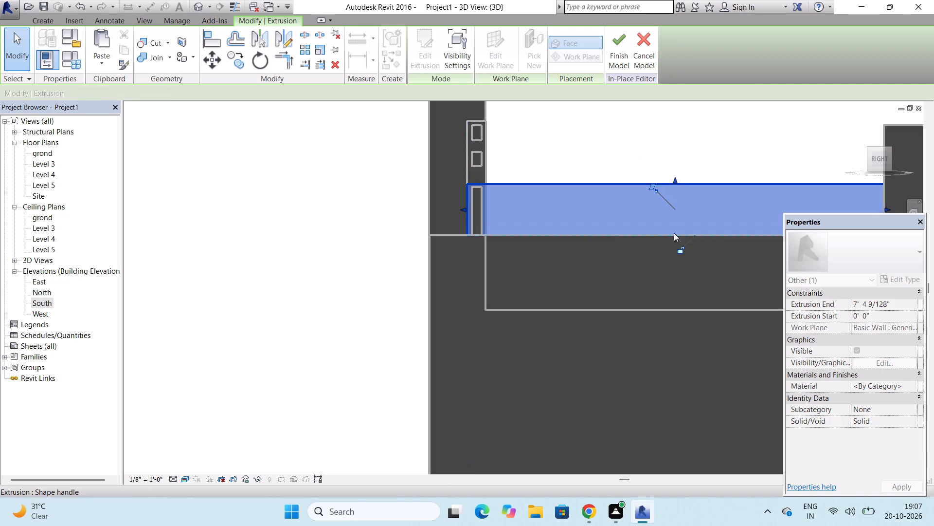
scroll(685, 195, up, 3)
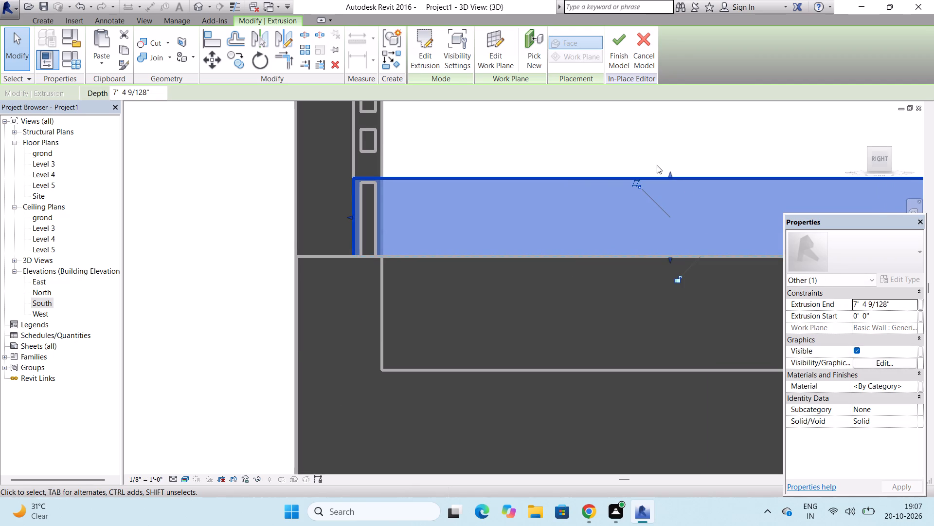
drag(670, 171, 670, 178)
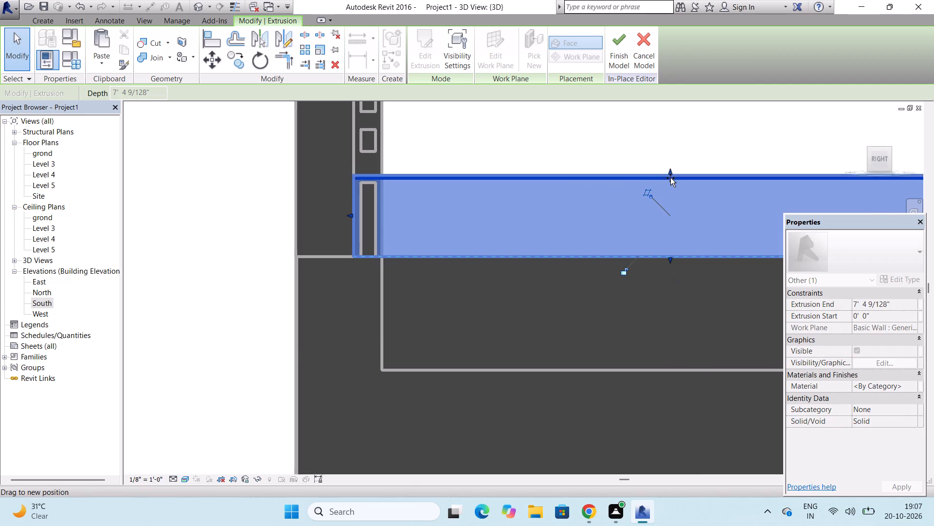
drag(670, 178, 670, 180)
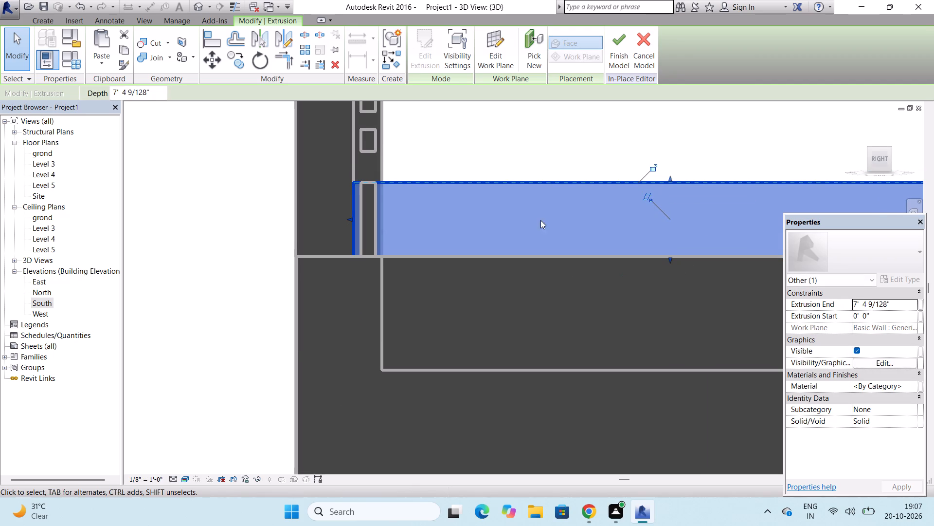
Pull the extrusion's front end back to the outer face of the lowest parapet bar, about 7' 3" deep.
scroll(348, 209, up, 9)
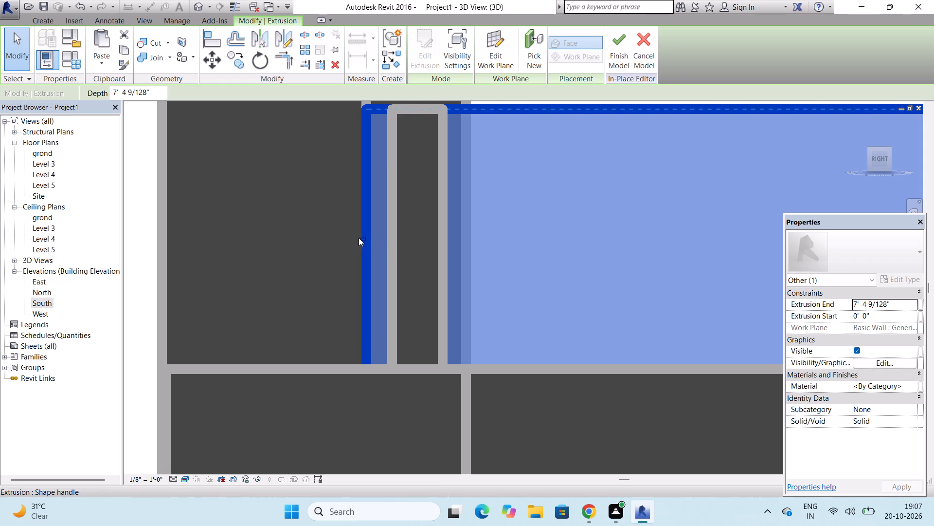
drag(361, 238, 385, 240)
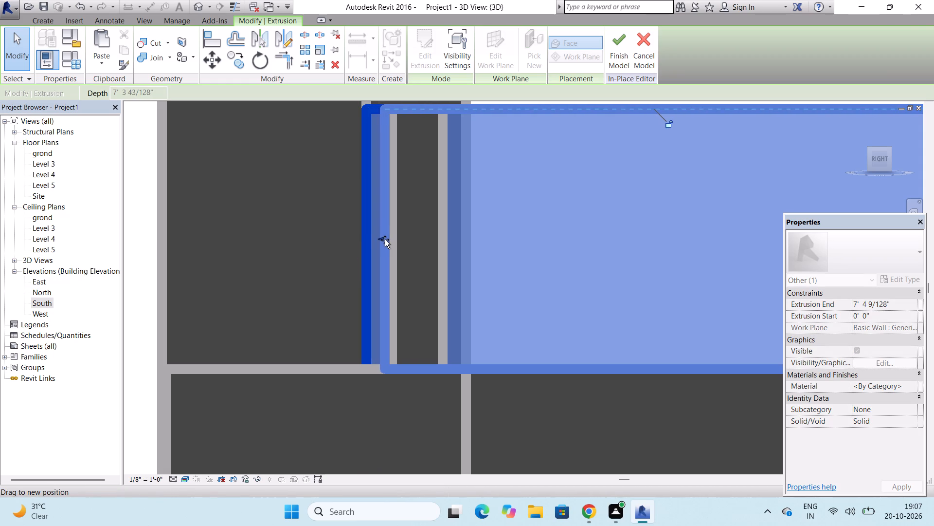
drag(385, 240, 389, 241)
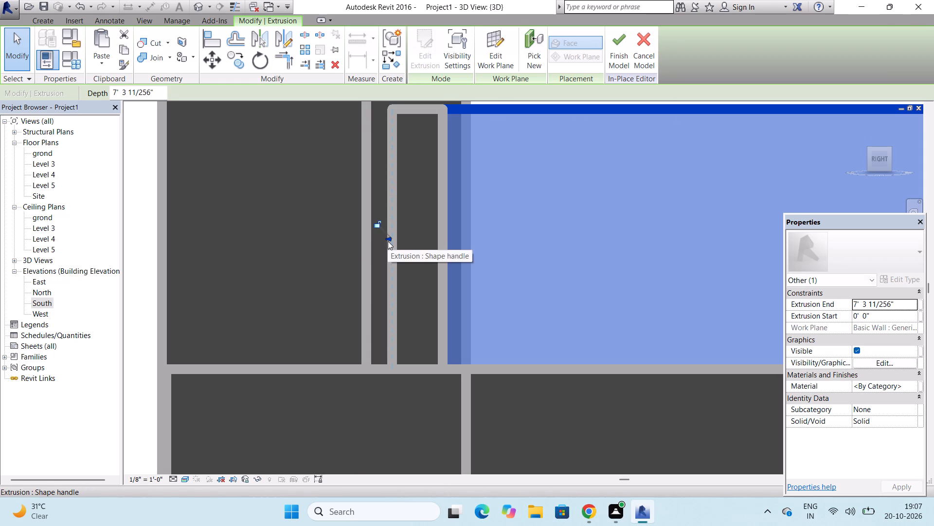
scroll(386, 263, down, 5)
scroll(368, 342, down, 8)
scroll(412, 204, down, 1)
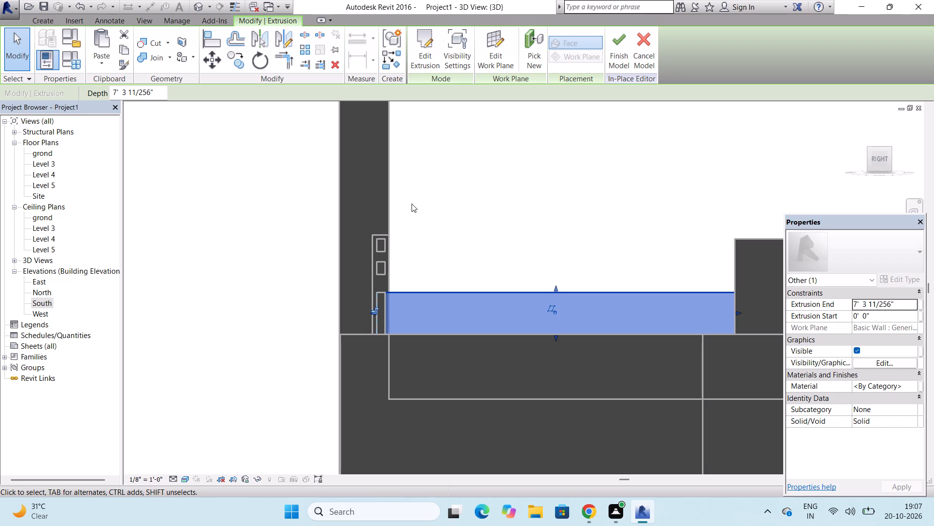
key(Escape)
key(Escape)
key(Escape)
key(Escape)
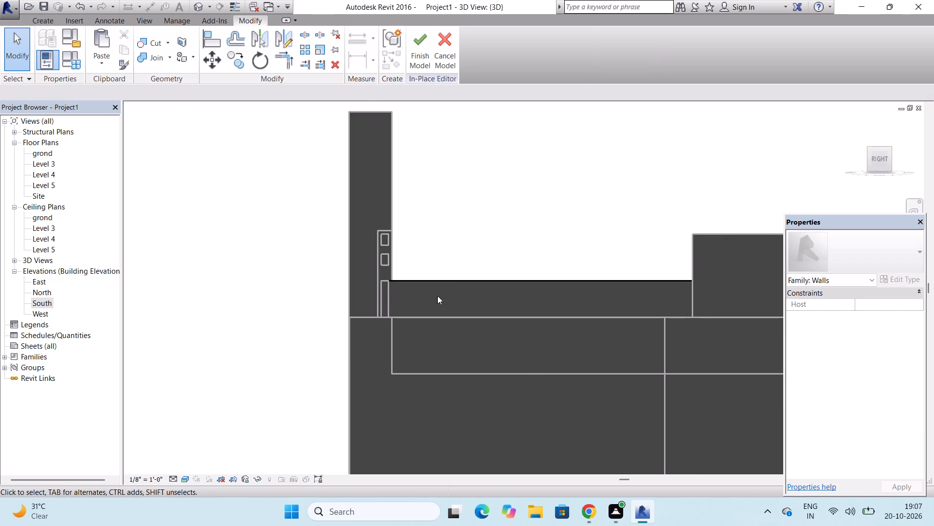
Reopen the extrusion's sketch and add a small rectangle above the upright one, matching its width.
click(447, 283)
double_click(447, 283)
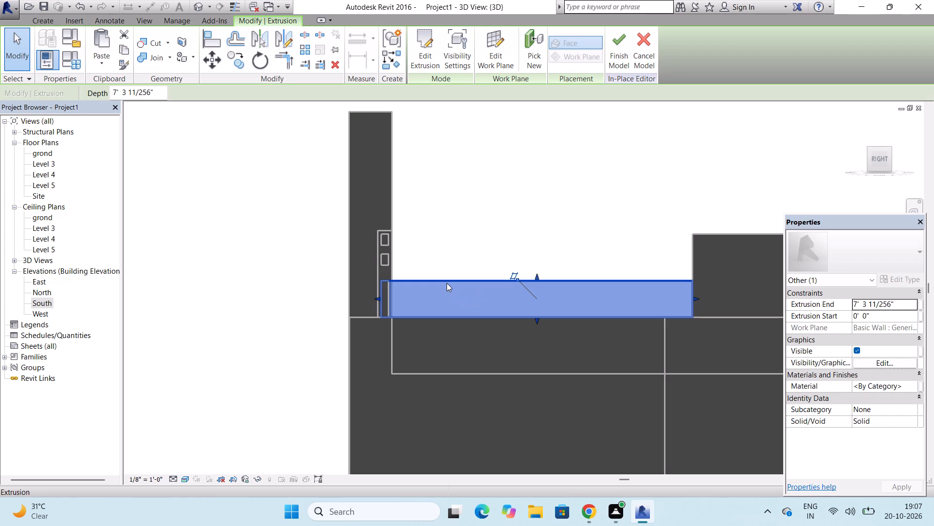
scroll(528, 223, down, 6)
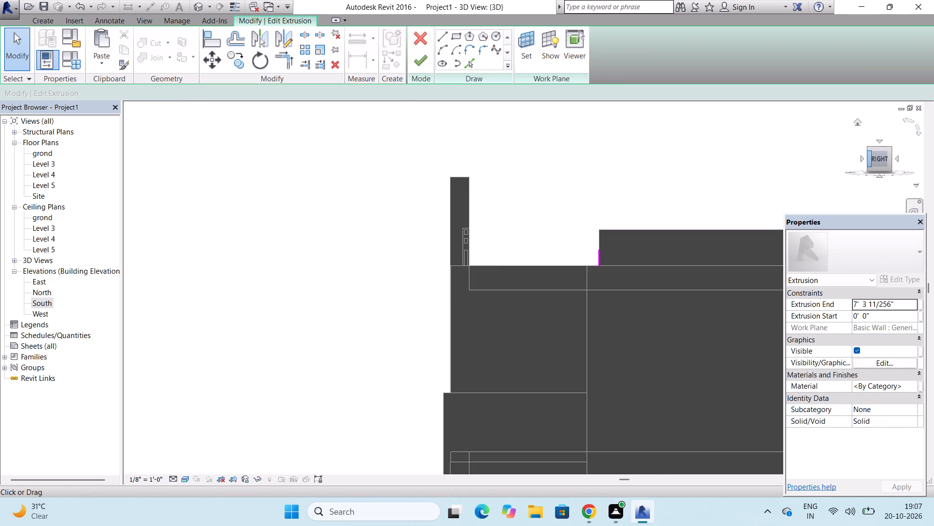
drag(870, 148, 231, 170)
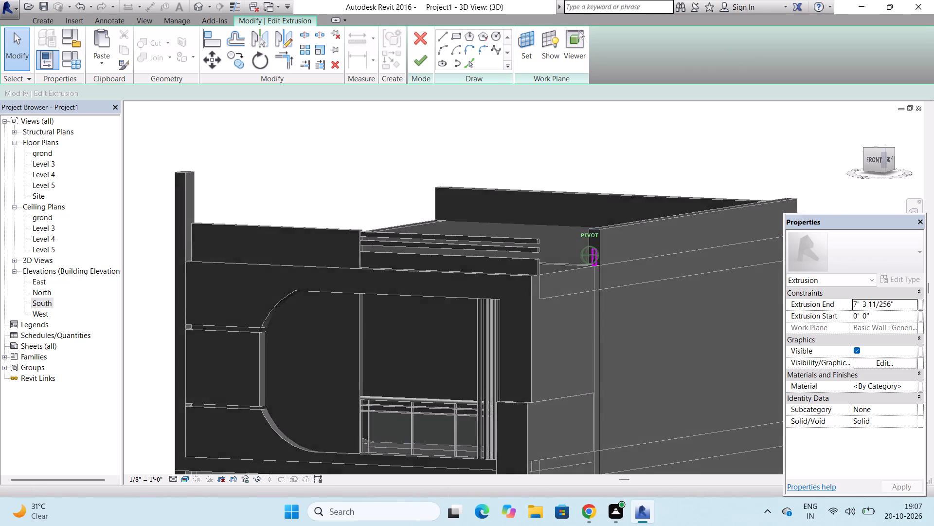
drag(231, 170, 298, 187)
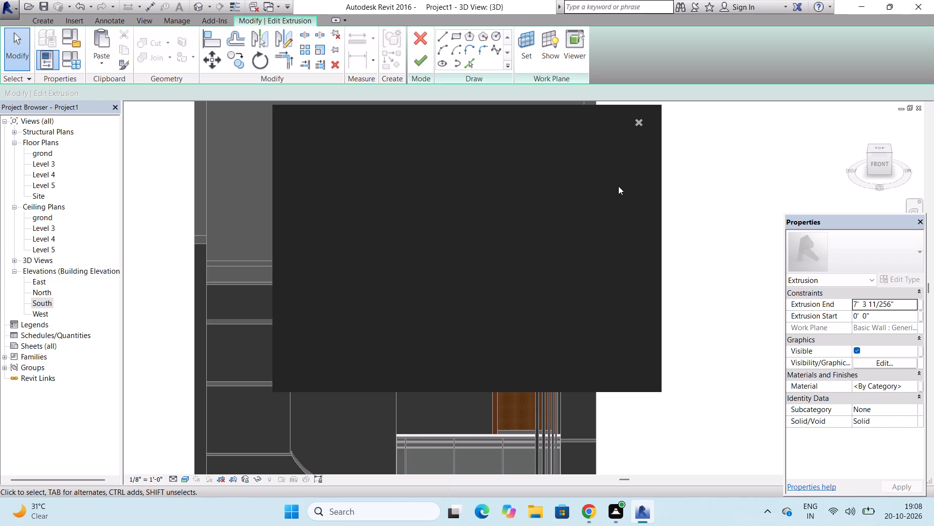
click(638, 121)
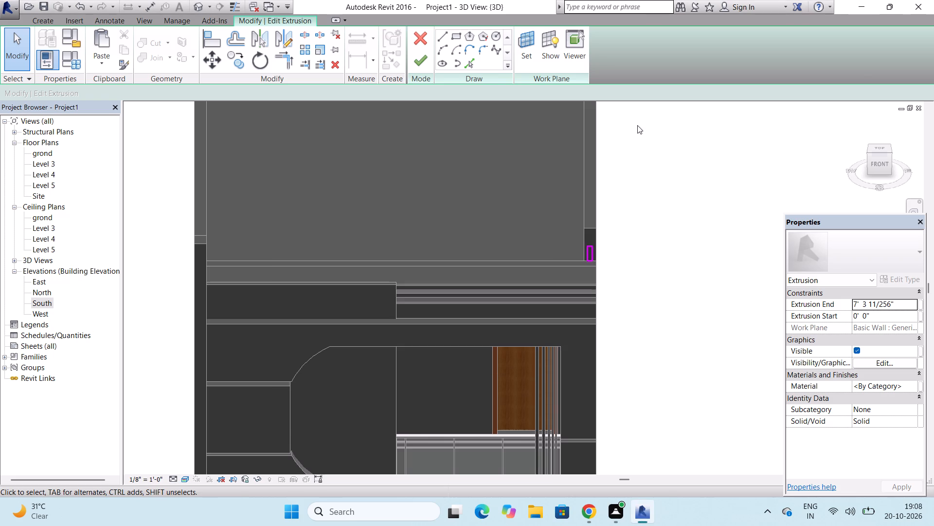
scroll(580, 238, up, 11)
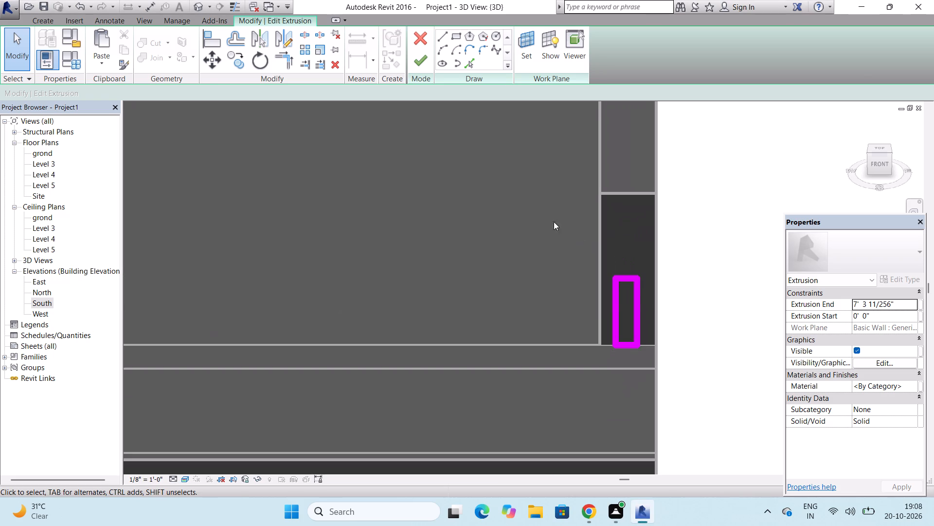
click(454, 34)
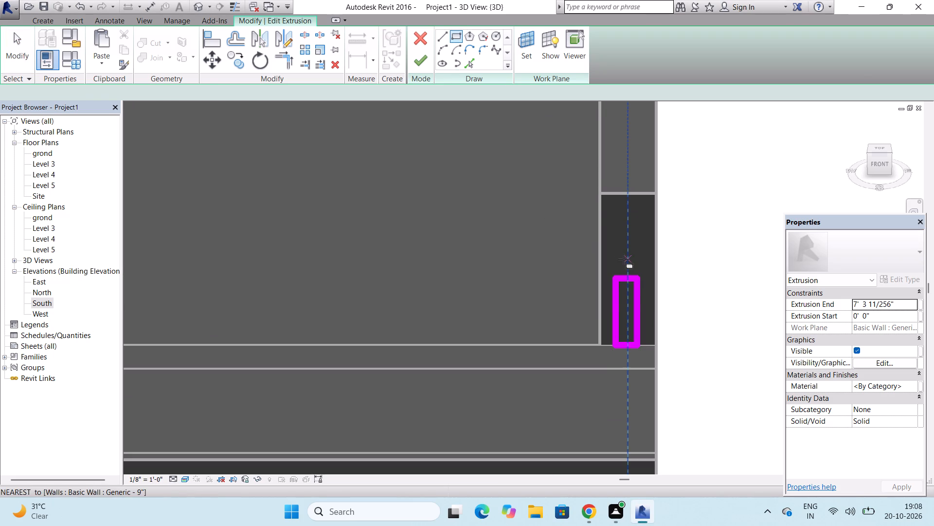
scroll(624, 259, up, 6)
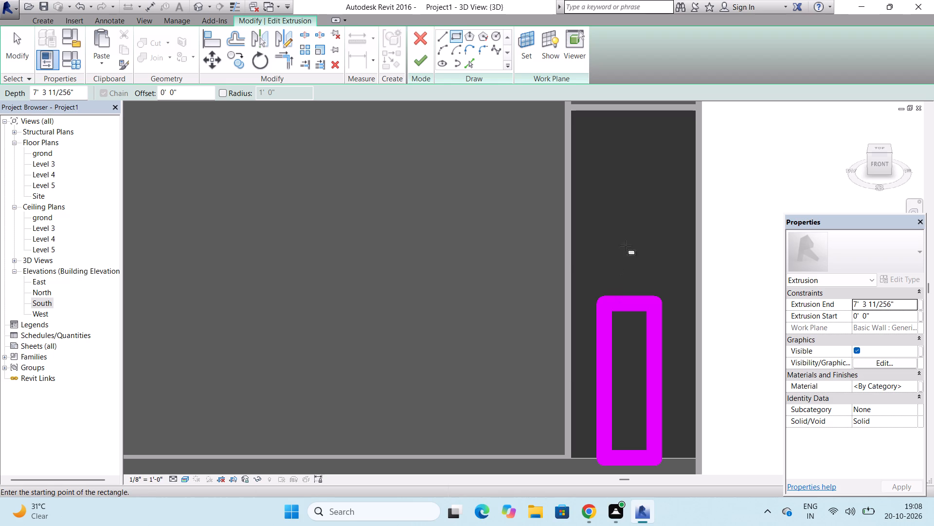
click(608, 199)
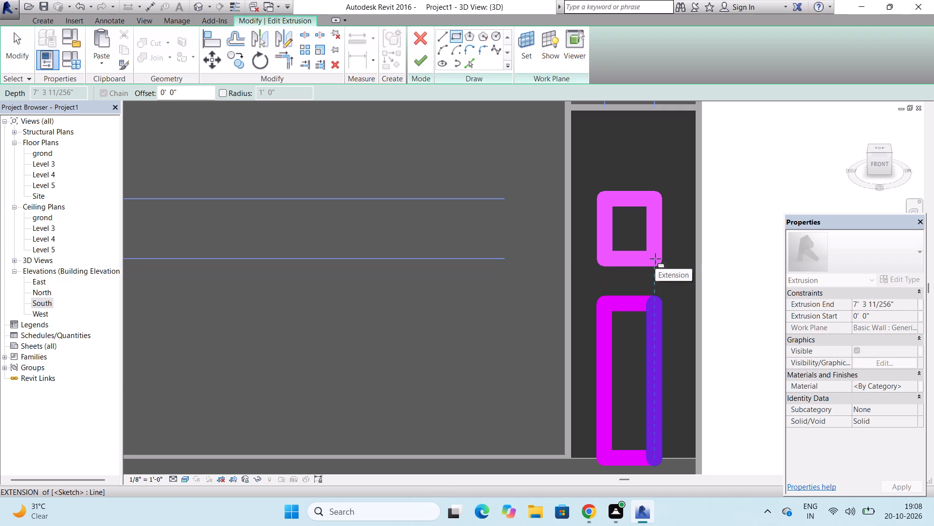
click(655, 259)
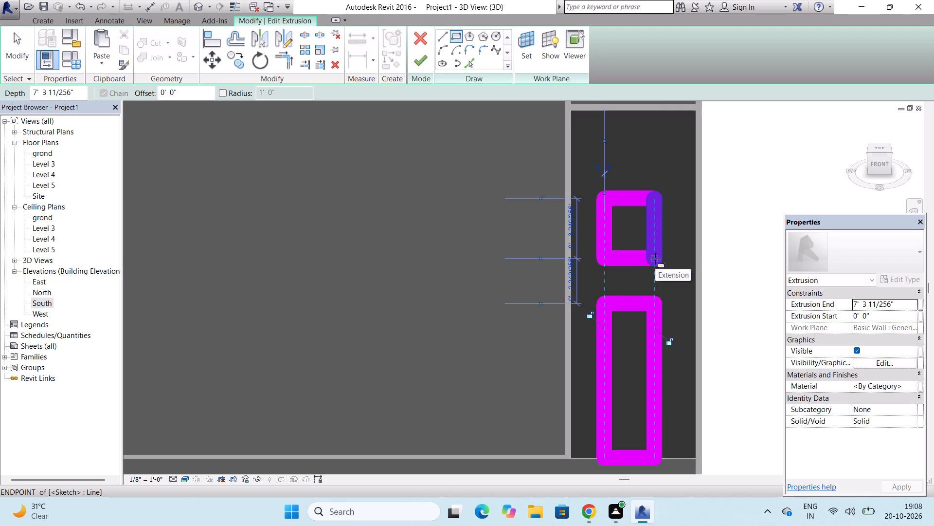
Add a second small rectangle of the same width near the top of the wall's end face and finish the sketch.
scroll(610, 210, down, 3)
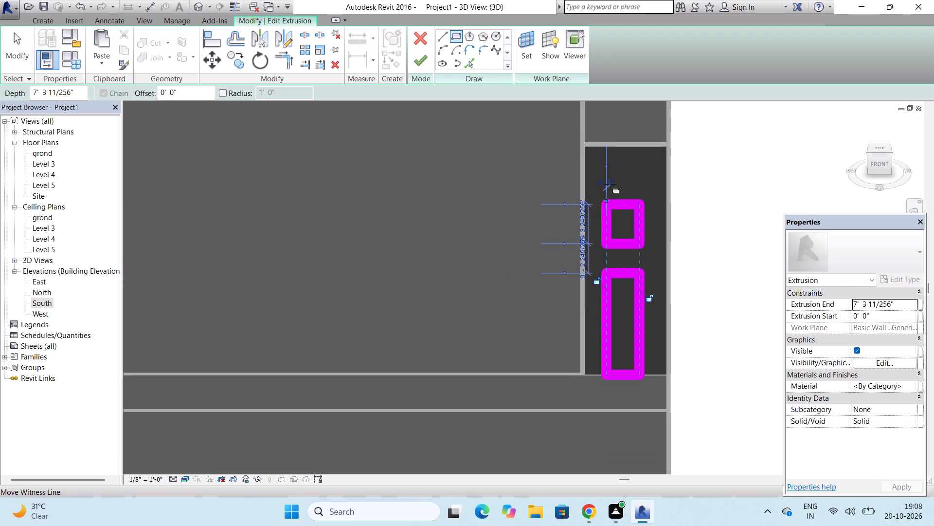
scroll(608, 159, up, 3)
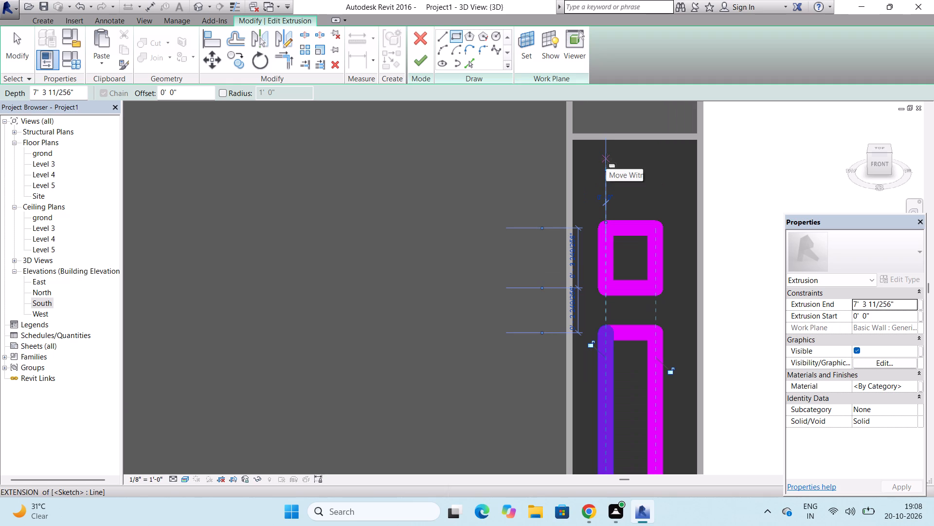
click(606, 159)
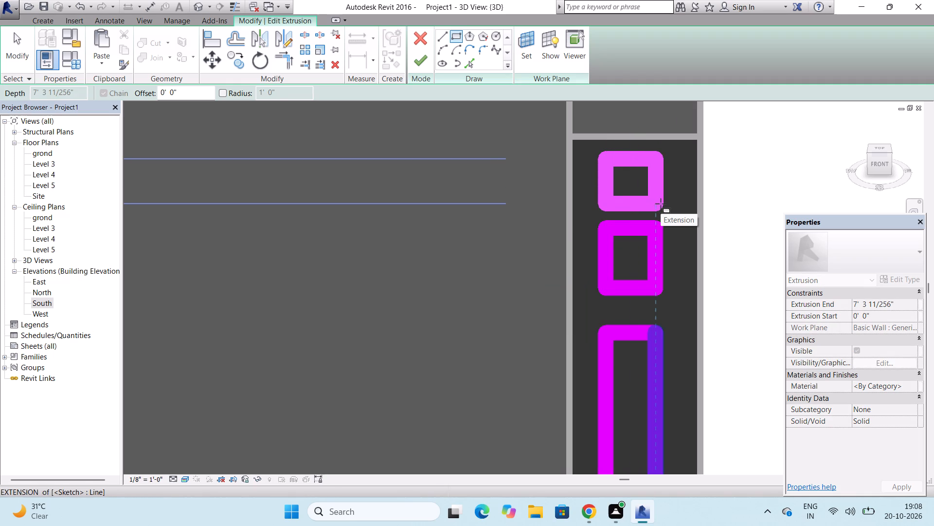
click(661, 204)
key(Escape)
key(Escape)
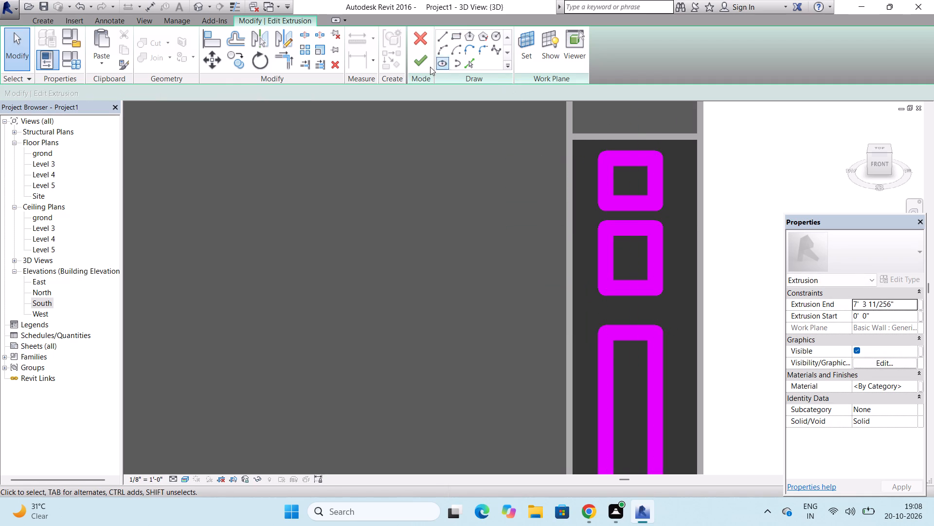
click(420, 61)
scroll(460, 160, down, 5)
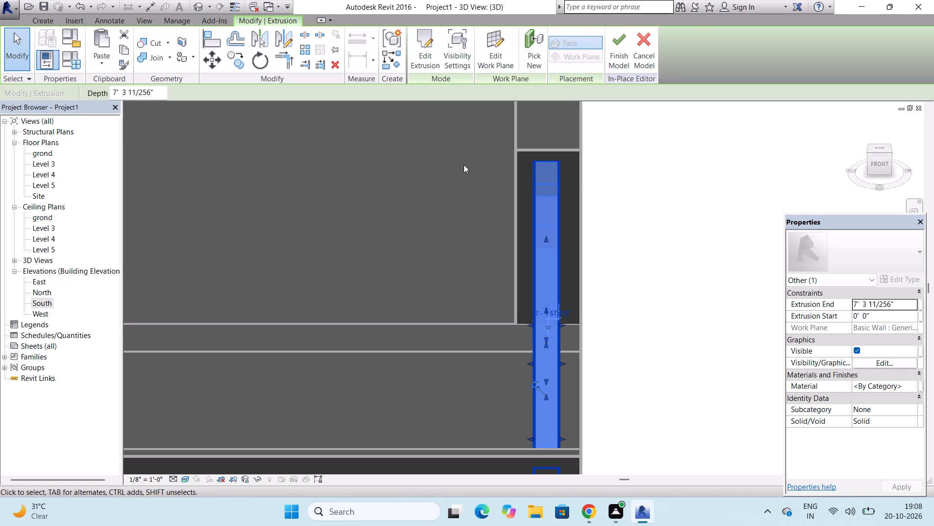
scroll(464, 165, down, 1)
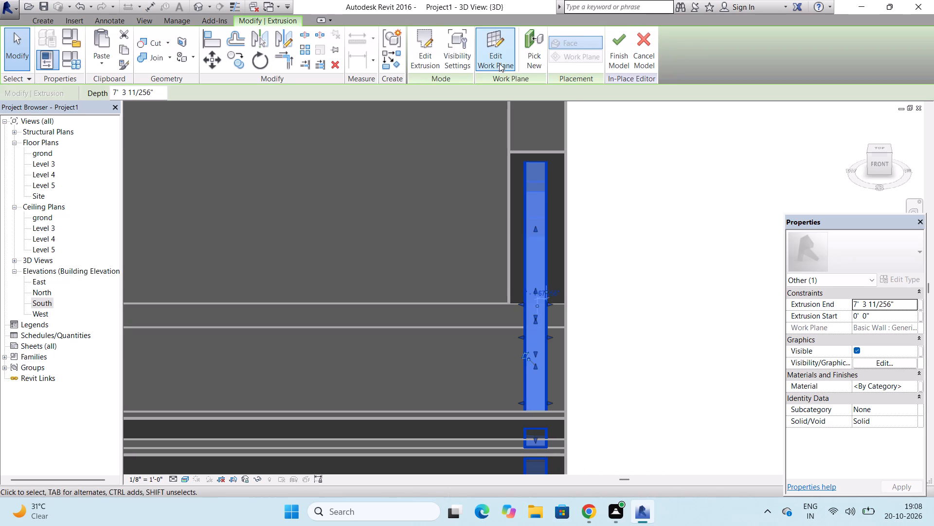
drag(869, 154, 863, 150)
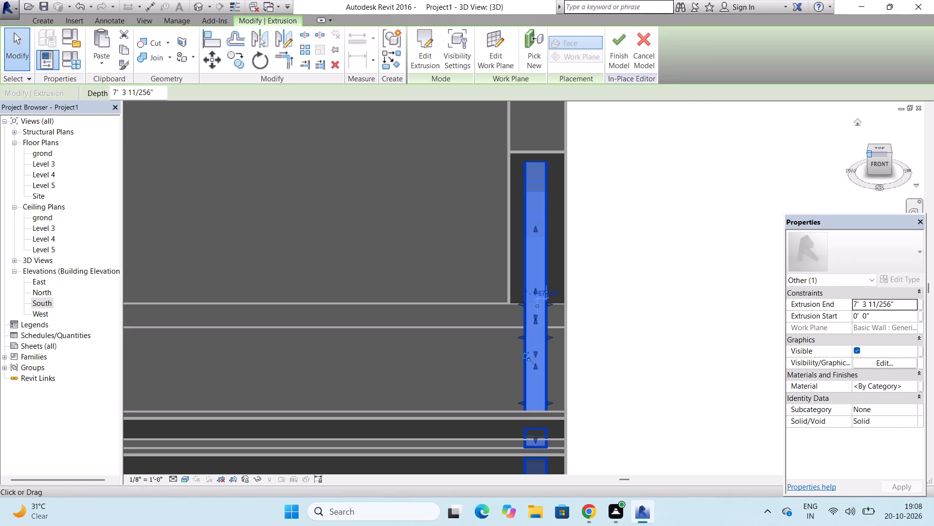
Examine the three extruded side bars from the side, comparing them with the front parapet bars and the raised side wall.
drag(863, 150, 803, 126)
scroll(549, 178, down, 2)
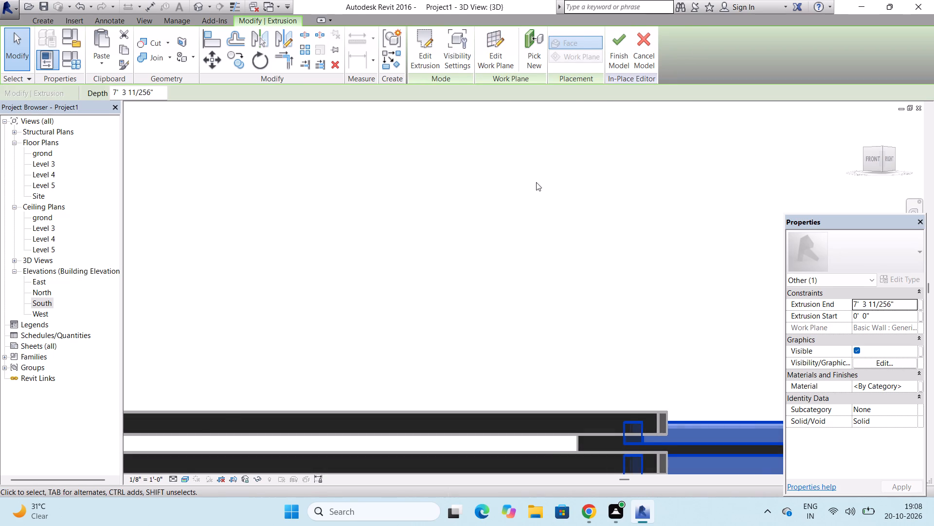
scroll(536, 182, down, 4)
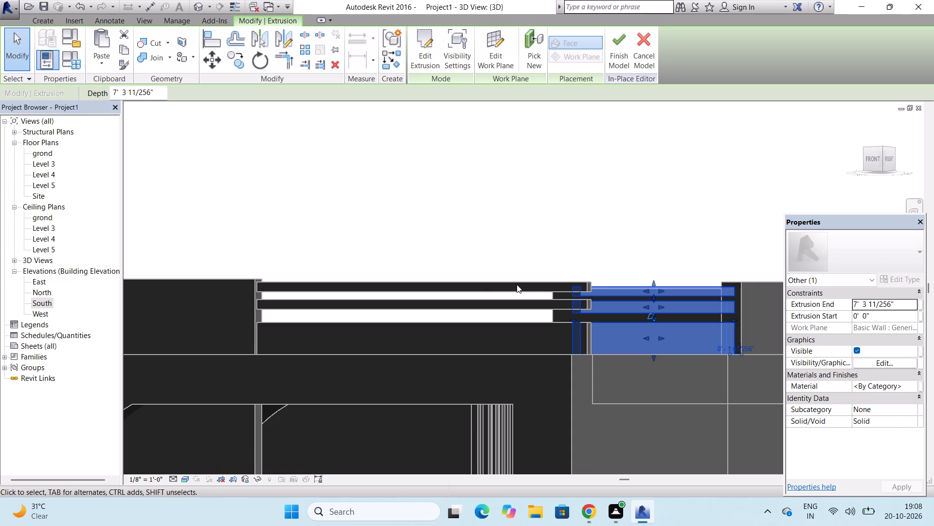
scroll(263, 278, down, 2)
scroll(612, 272, up, 6)
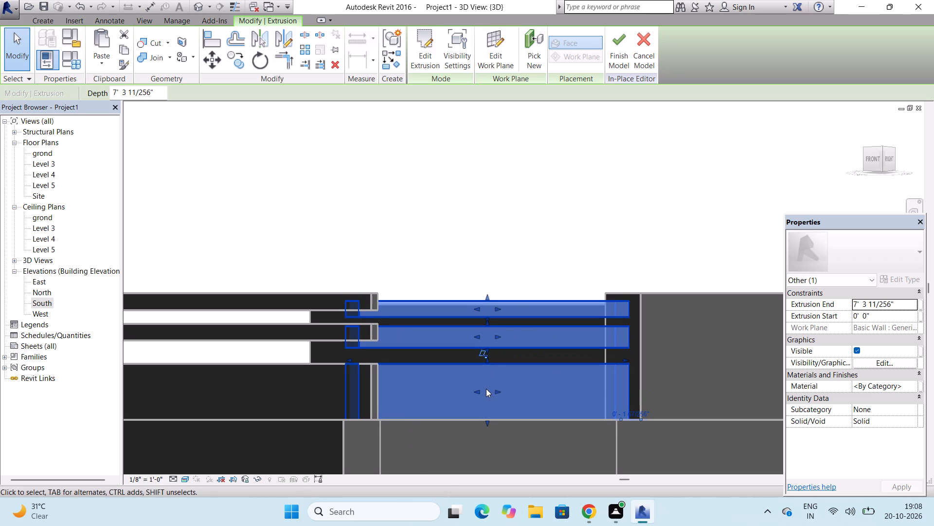
scroll(482, 436, up, 2)
scroll(482, 436, down, 3)
key(Escape)
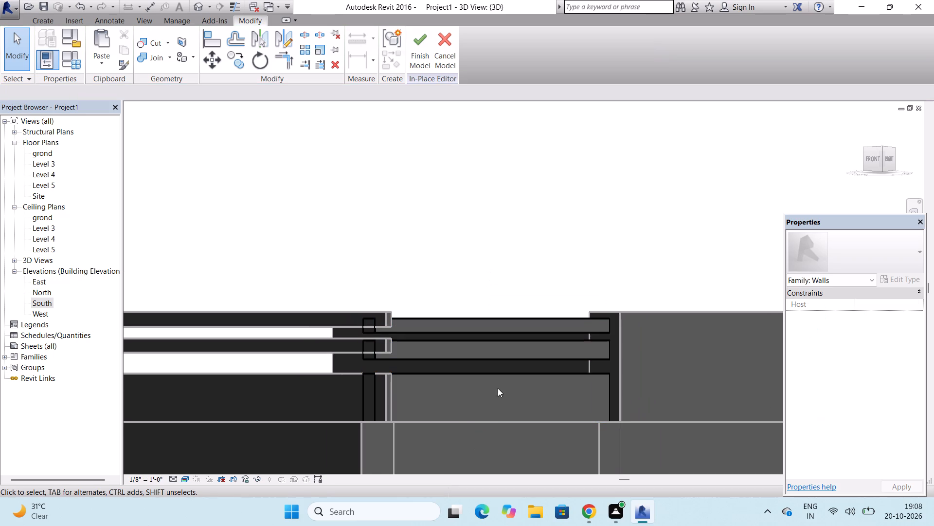
click(500, 344)
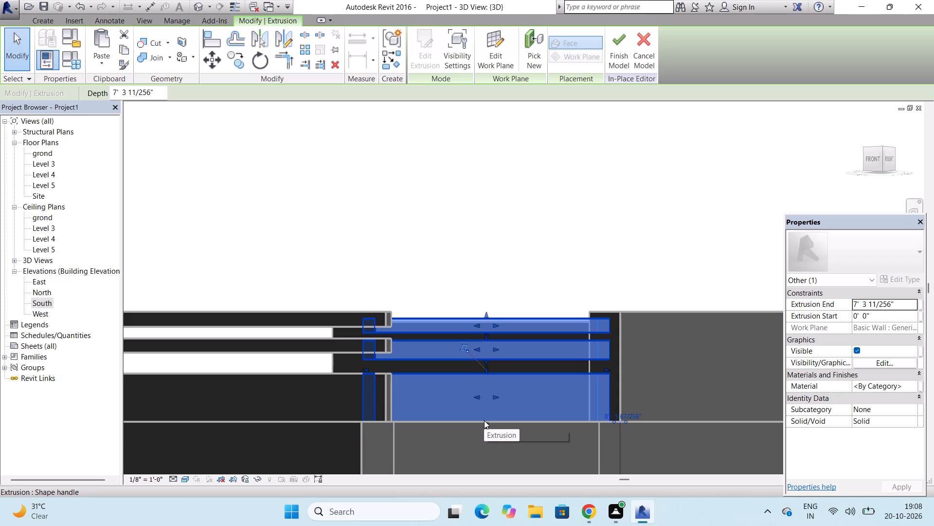
key(Escape)
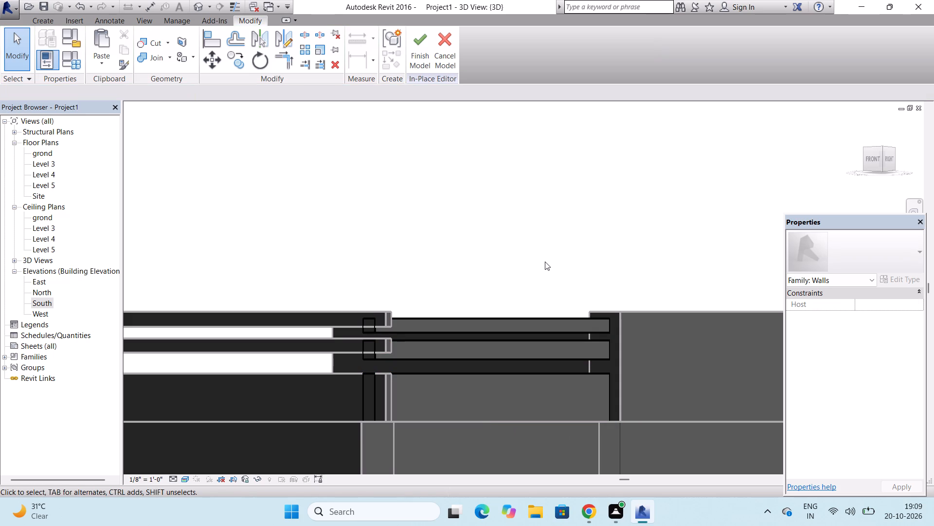
click(620, 314)
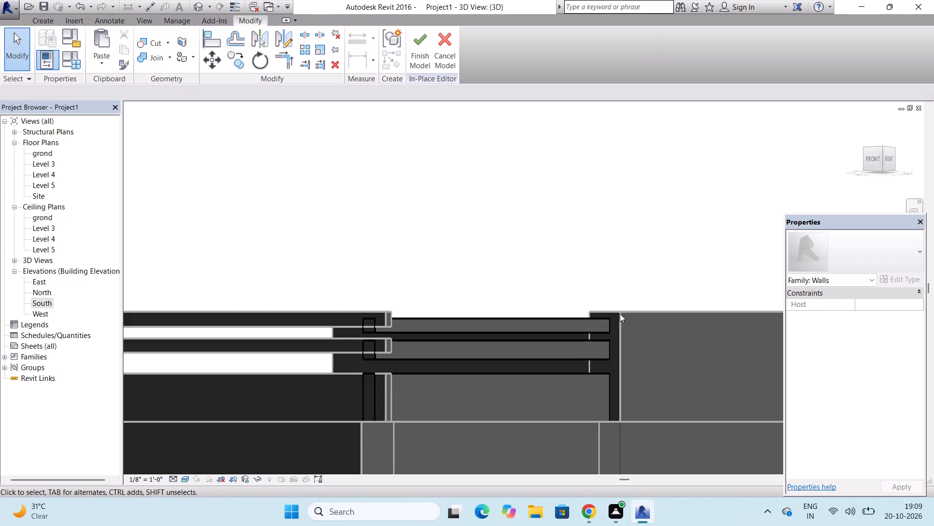
click(620, 314)
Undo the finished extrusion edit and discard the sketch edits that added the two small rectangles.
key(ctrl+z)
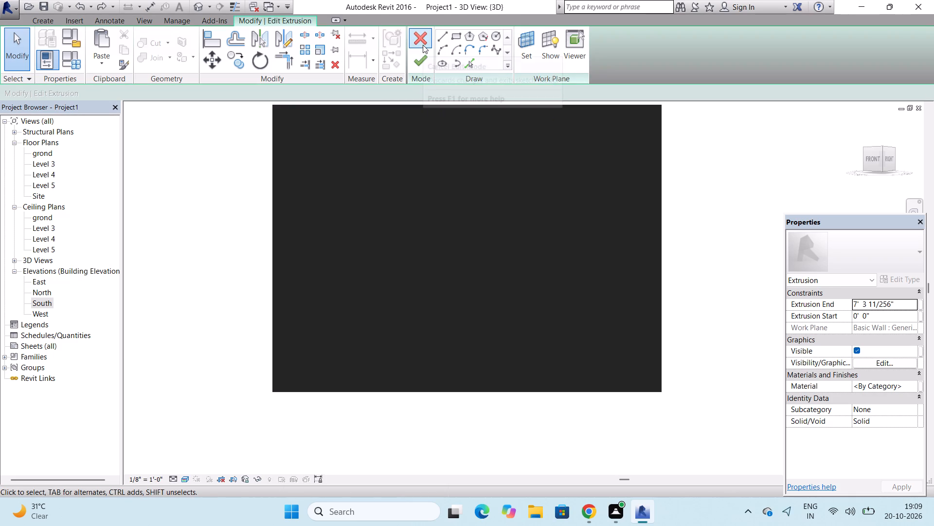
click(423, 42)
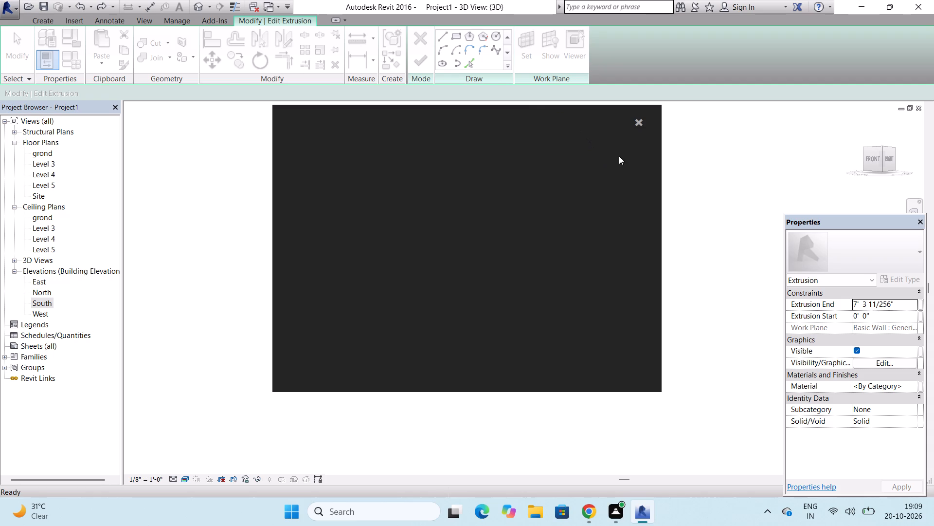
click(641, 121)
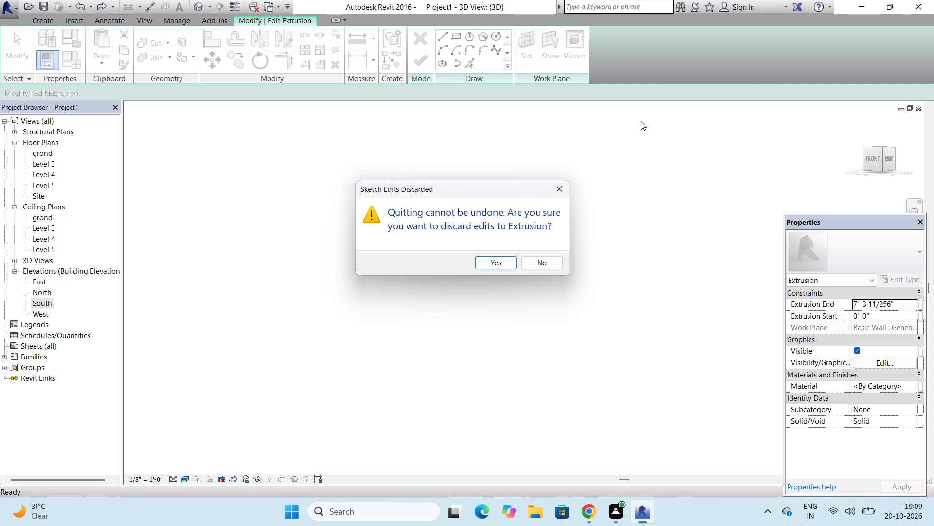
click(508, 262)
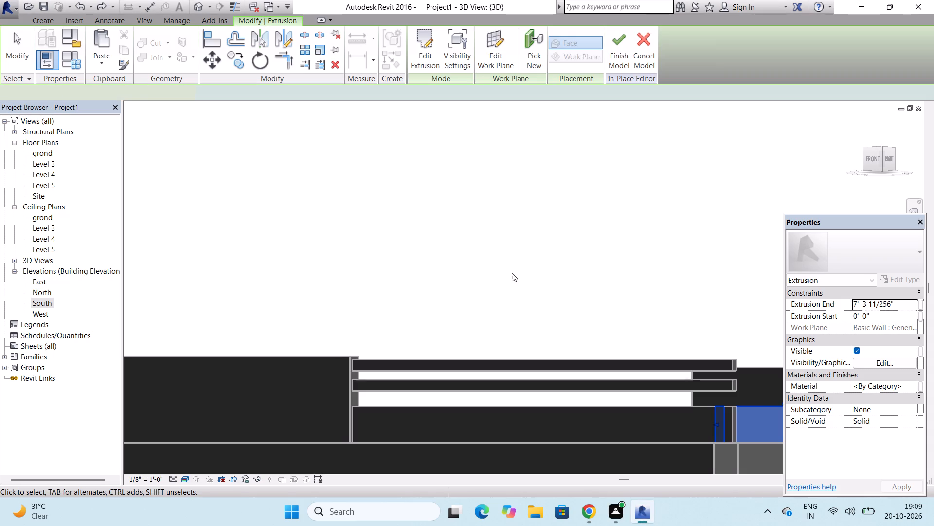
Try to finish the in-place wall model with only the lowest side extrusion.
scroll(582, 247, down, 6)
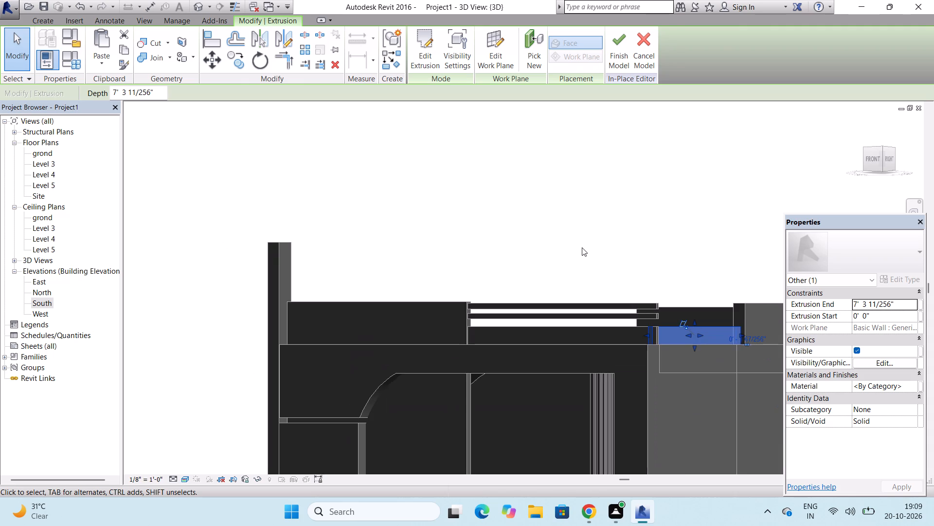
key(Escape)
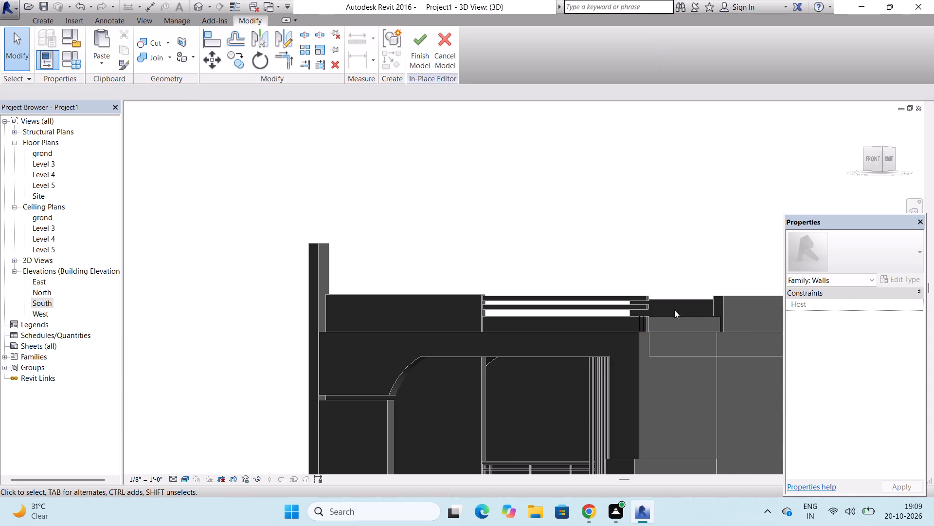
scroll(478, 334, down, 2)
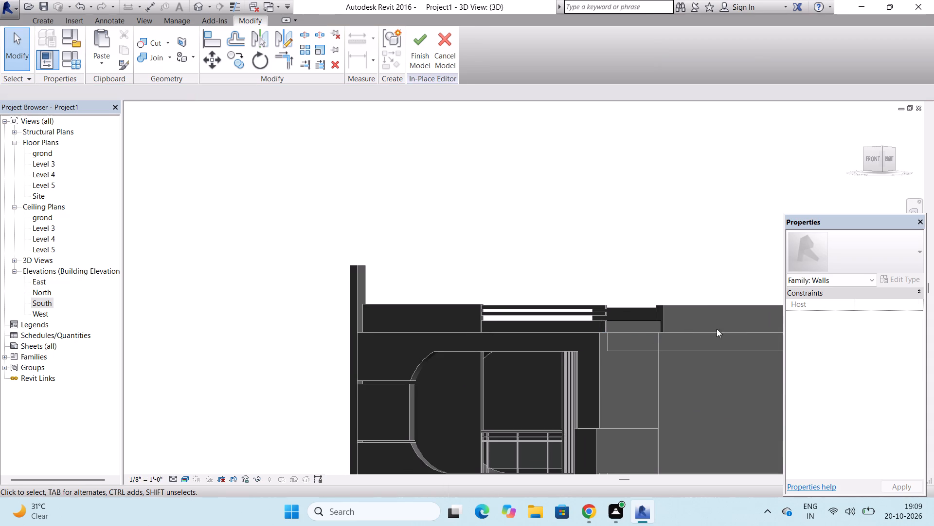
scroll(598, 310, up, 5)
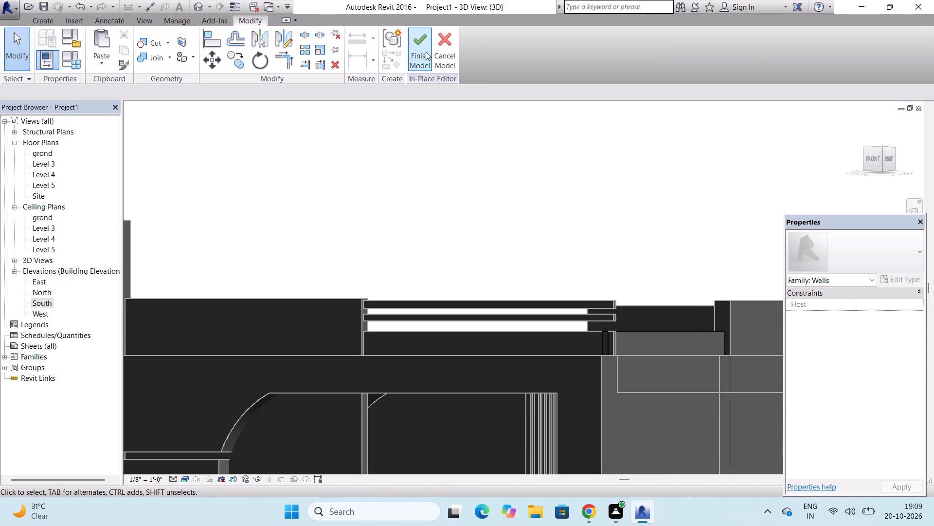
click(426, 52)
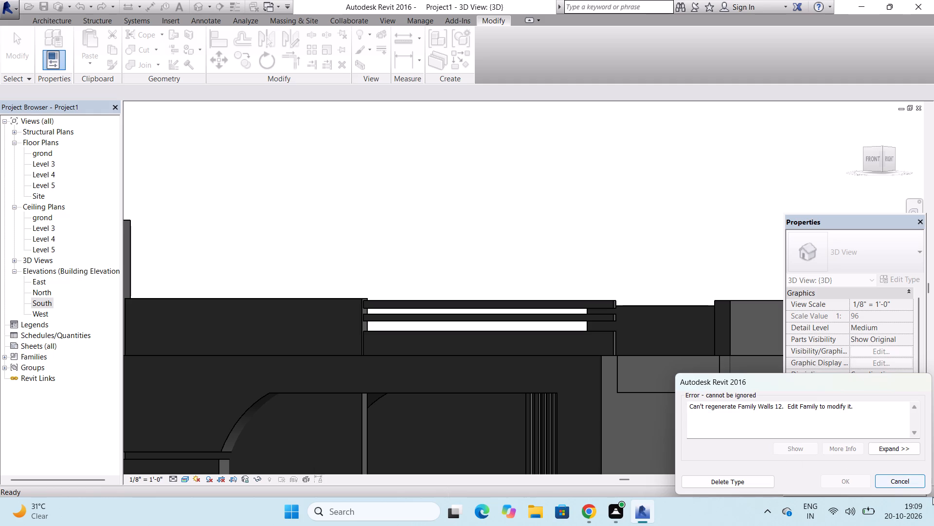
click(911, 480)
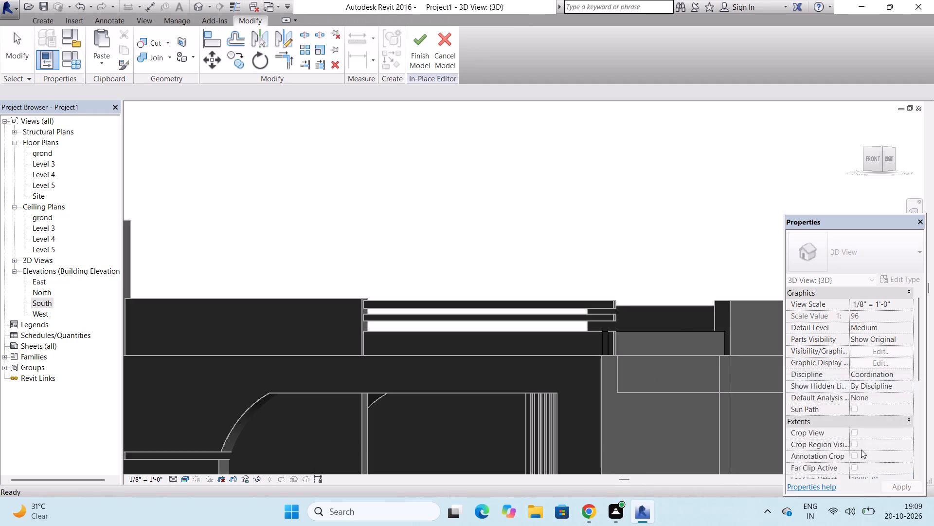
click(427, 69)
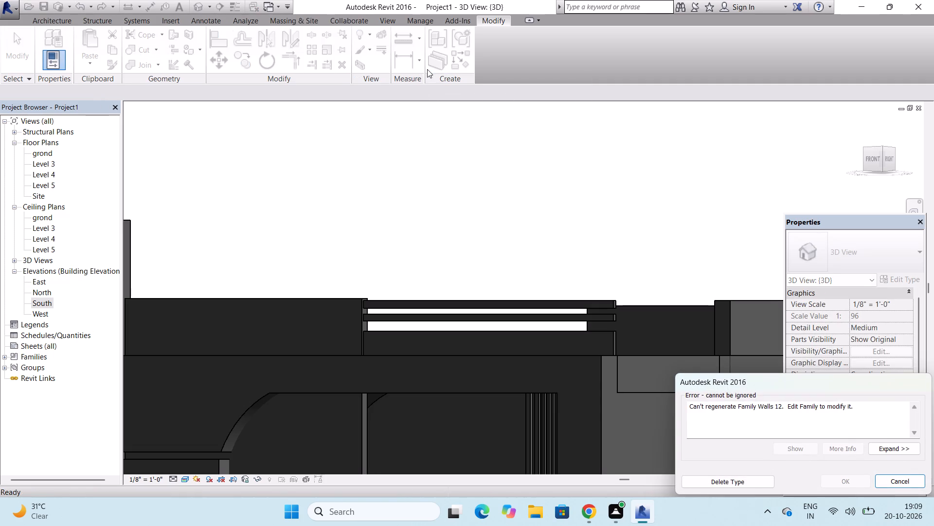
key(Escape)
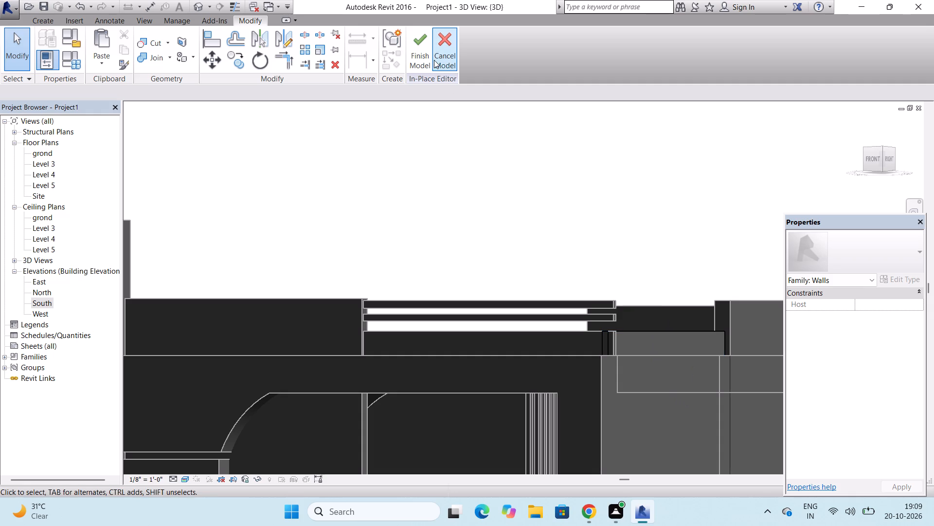
Cancel the in-place wall model and discard its changes.
click(434, 60)
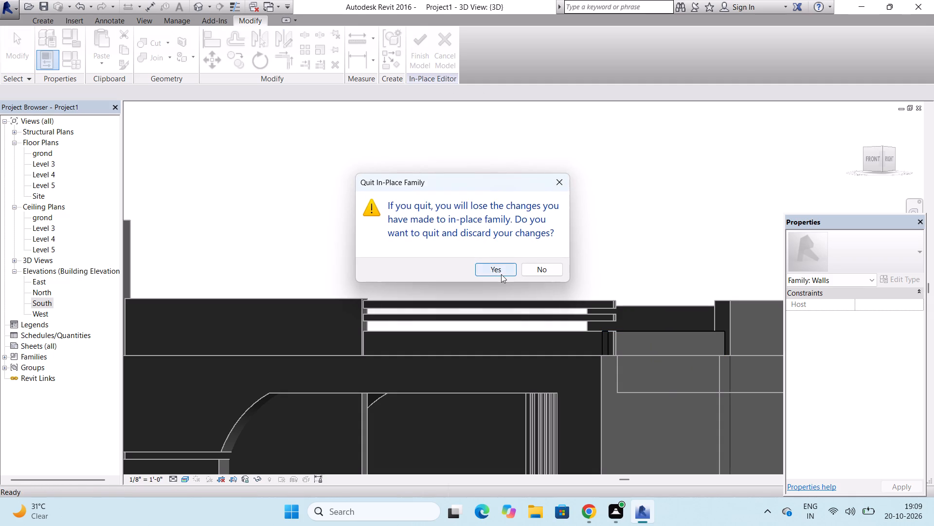
click(501, 274)
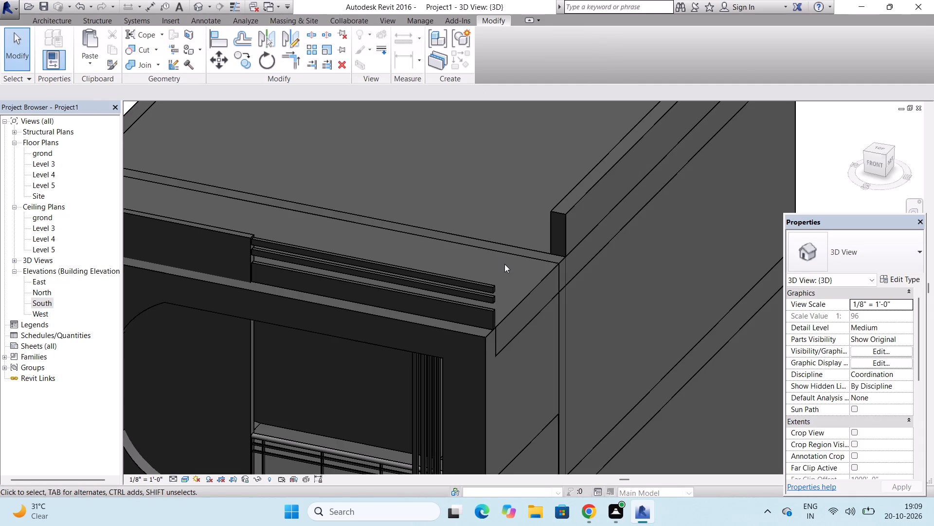
Undo the last two project changes.
key(ctrl+z)
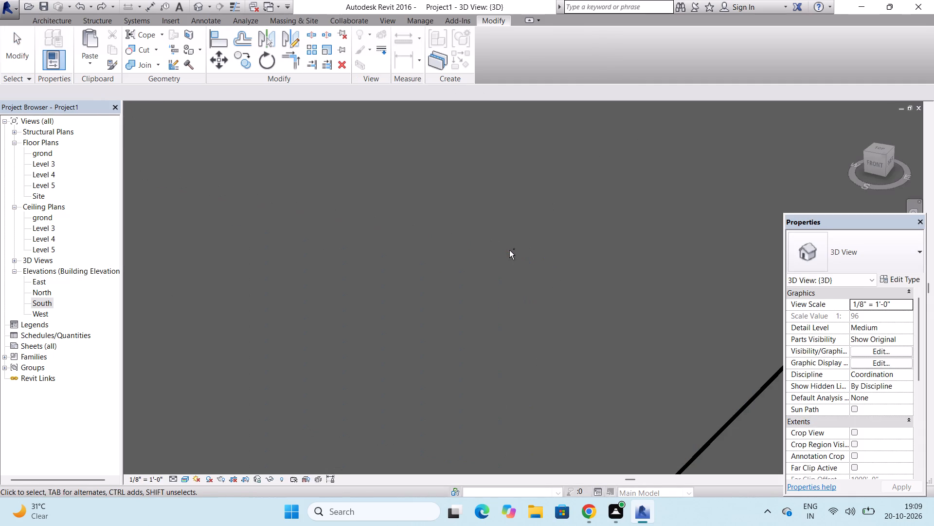
key(ctrl+z)
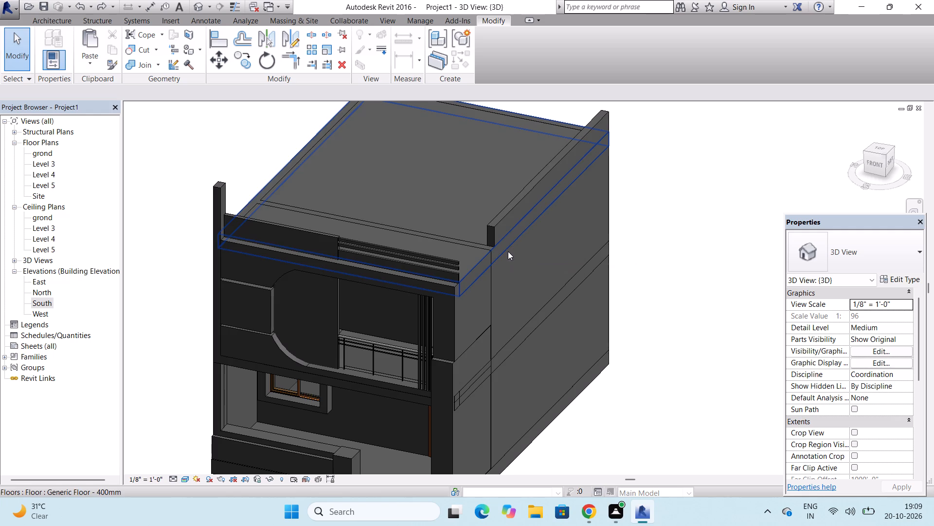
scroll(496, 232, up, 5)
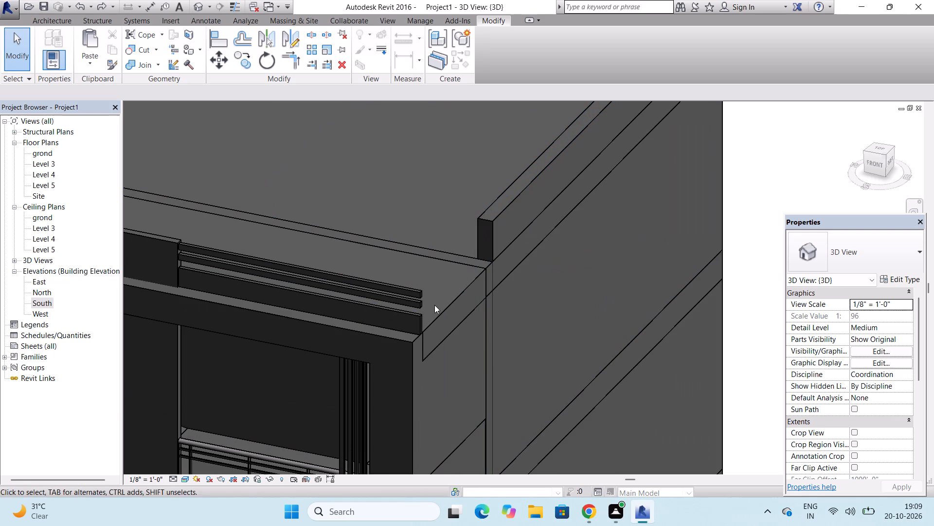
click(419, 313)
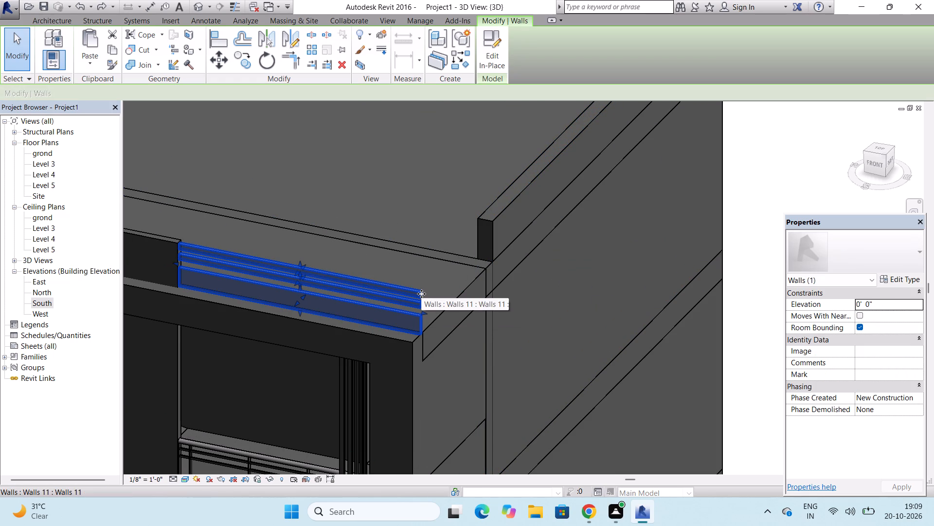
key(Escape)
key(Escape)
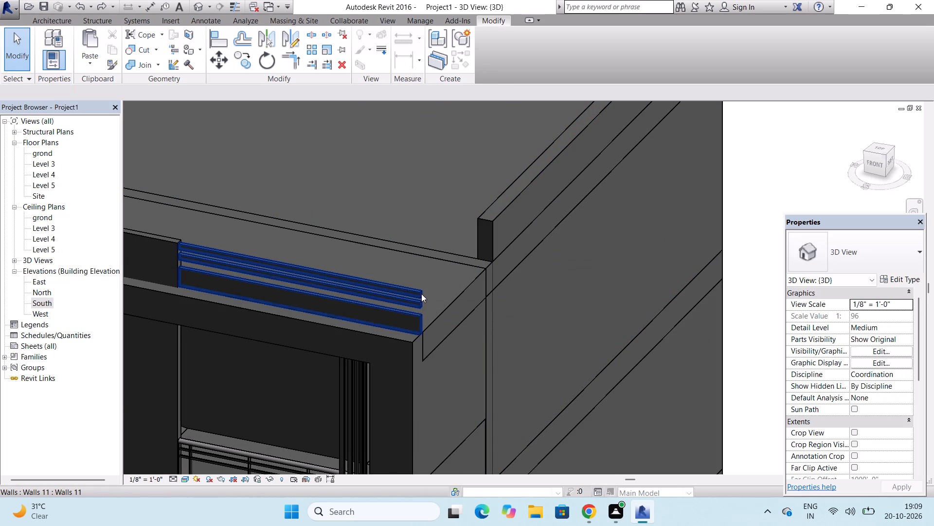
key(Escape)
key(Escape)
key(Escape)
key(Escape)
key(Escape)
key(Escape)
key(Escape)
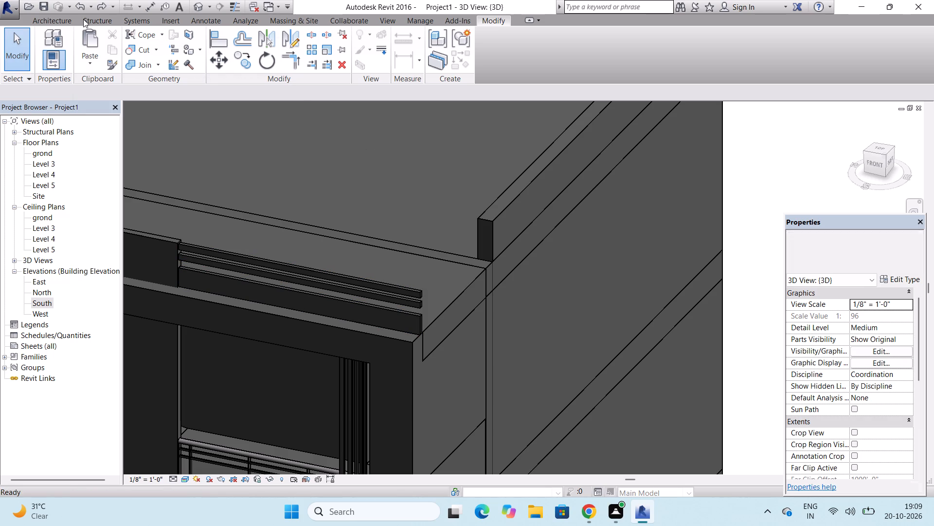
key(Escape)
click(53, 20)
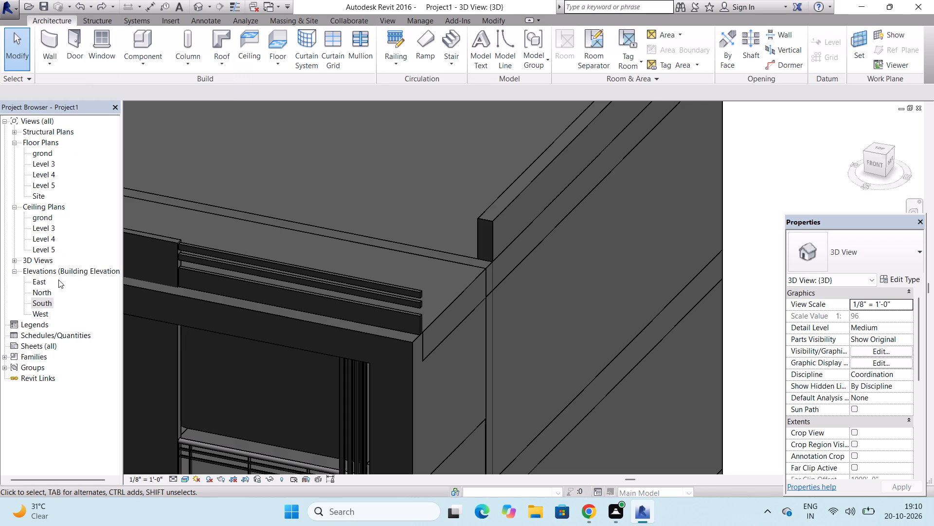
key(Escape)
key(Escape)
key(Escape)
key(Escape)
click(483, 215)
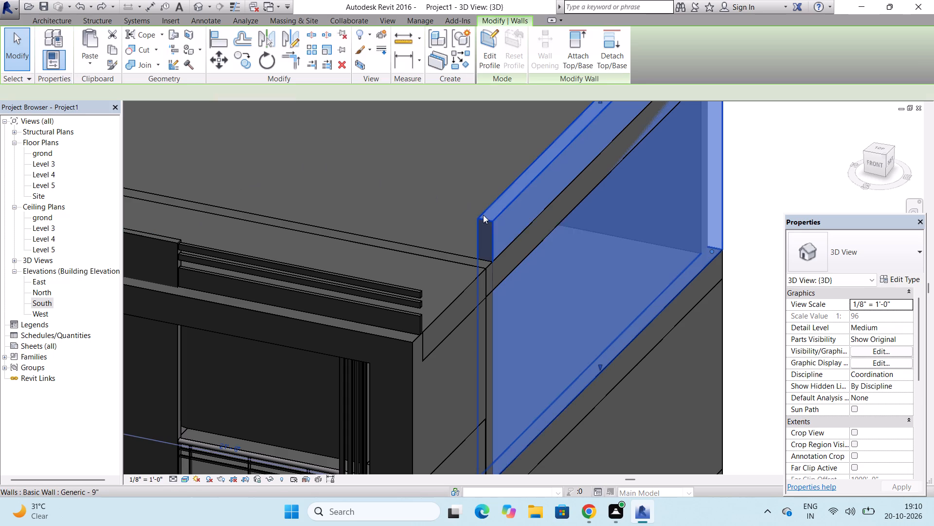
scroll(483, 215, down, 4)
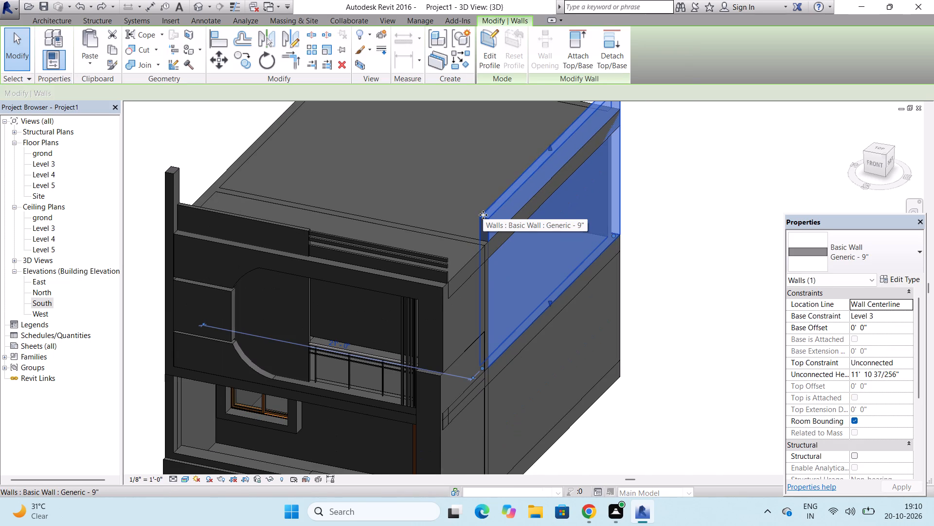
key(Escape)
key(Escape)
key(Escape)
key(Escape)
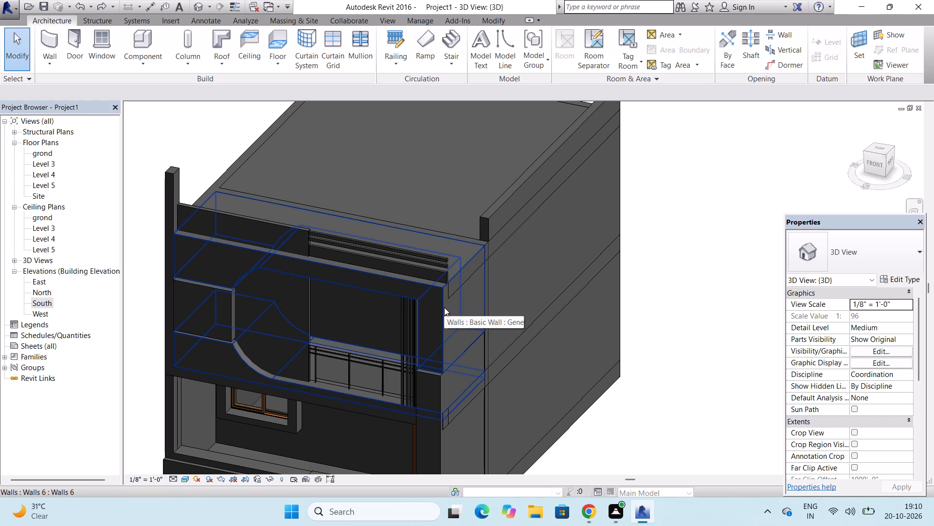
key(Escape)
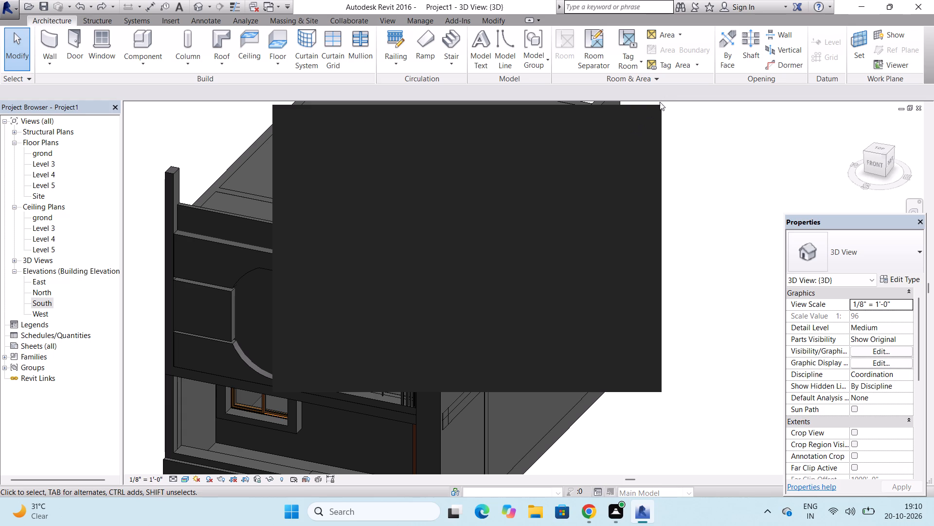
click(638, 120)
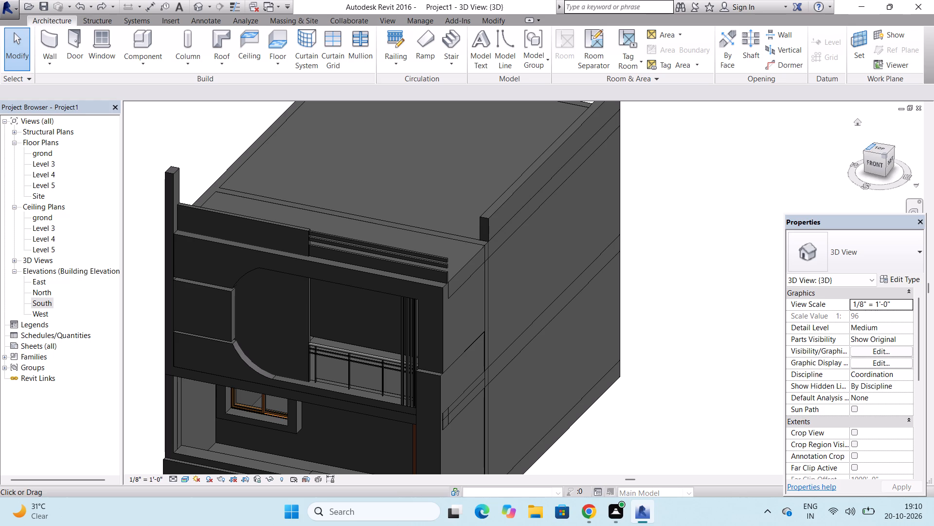
Examine the front parapet in 3D and the Level 3 and Level 4 floor plans around the front side corner.
drag(866, 150, 868, 131)
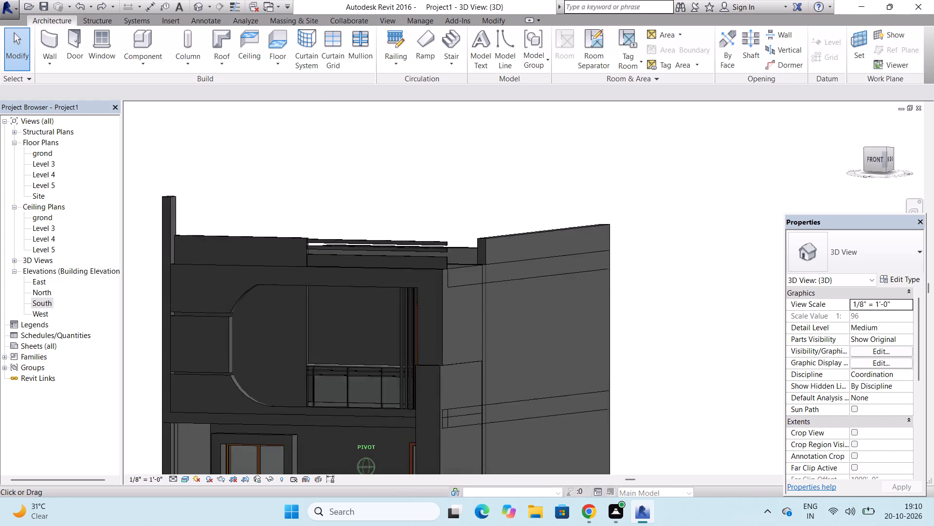
drag(868, 131, 897, 117)
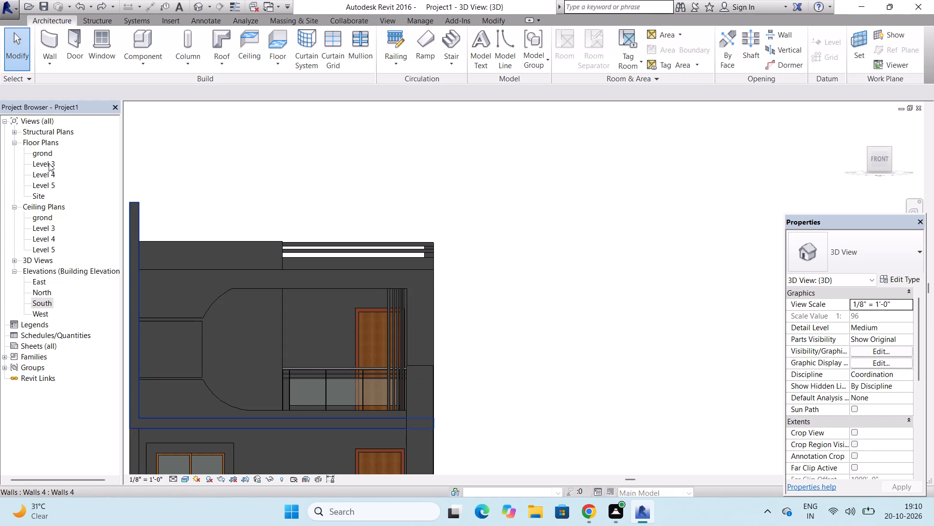
click(56, 49)
key(Escape)
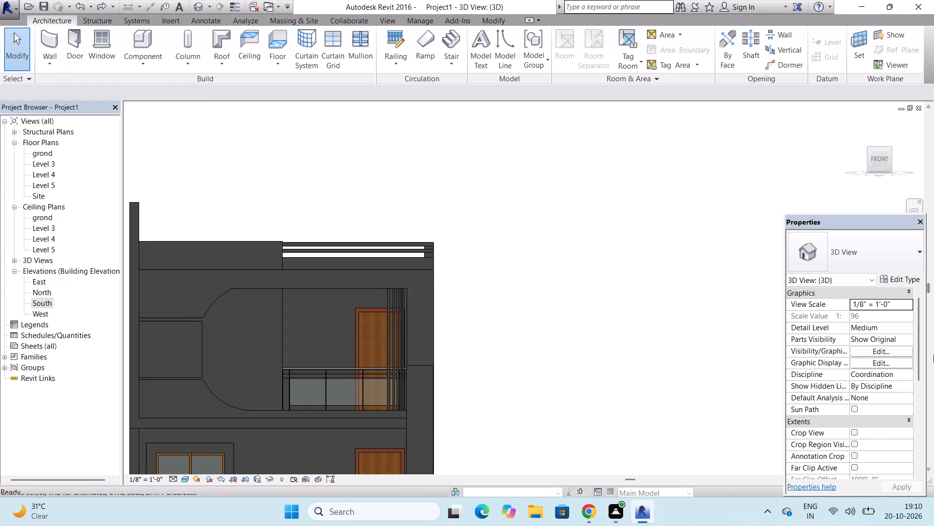
double_click(42, 165)
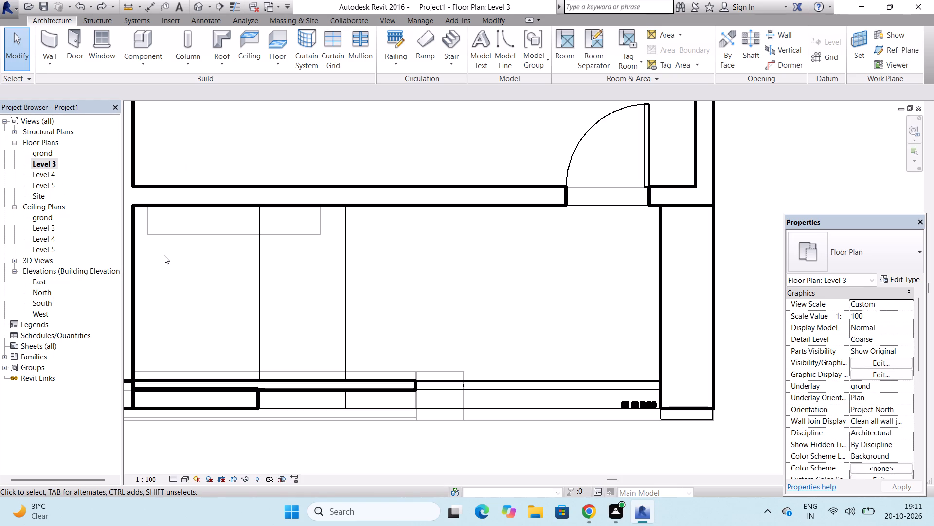
scroll(164, 255, down, 4)
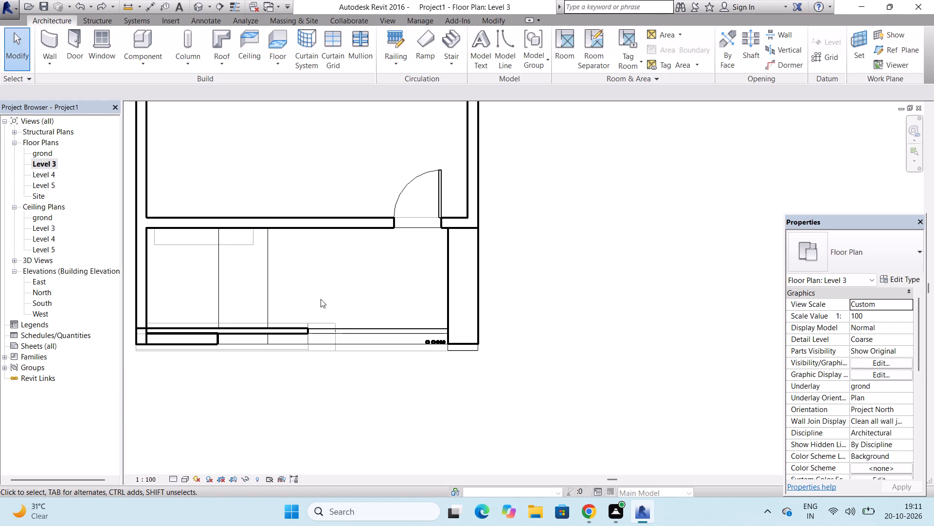
scroll(371, 308, down, 4)
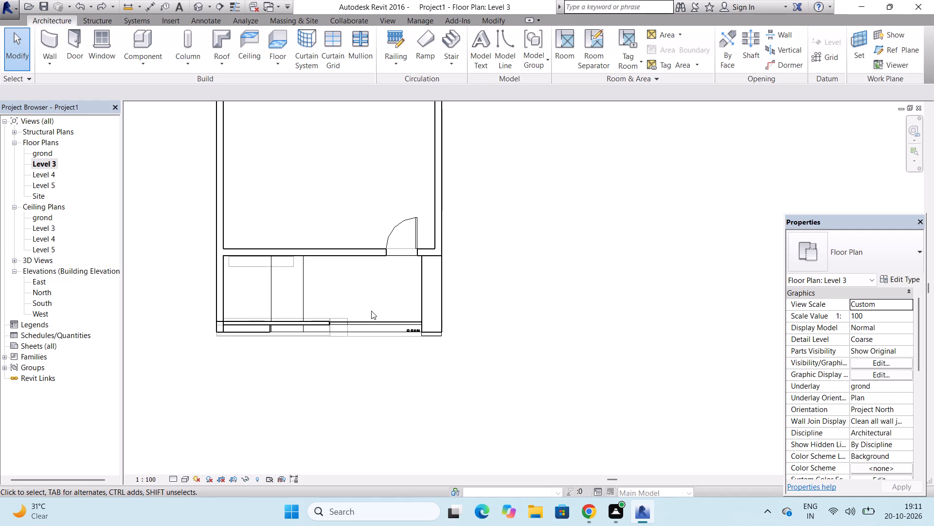
scroll(371, 311, down, 1)
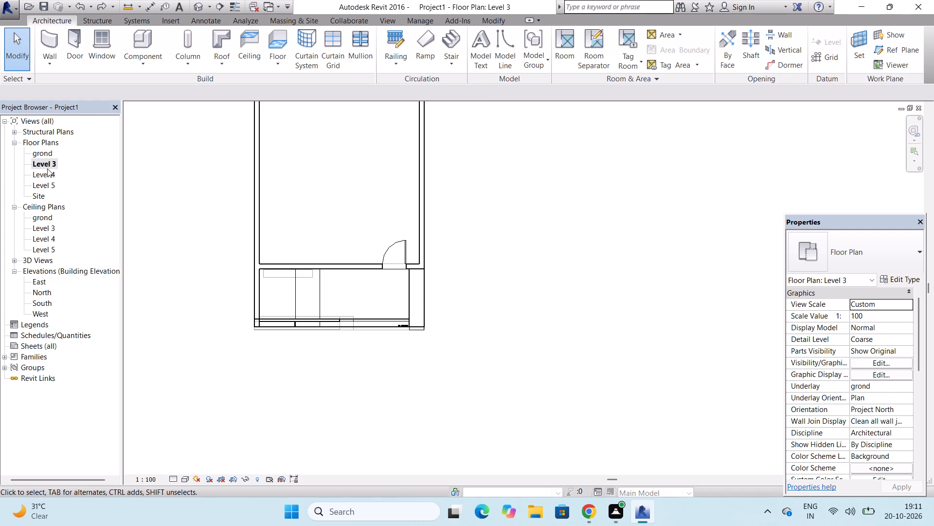
double_click(47, 171)
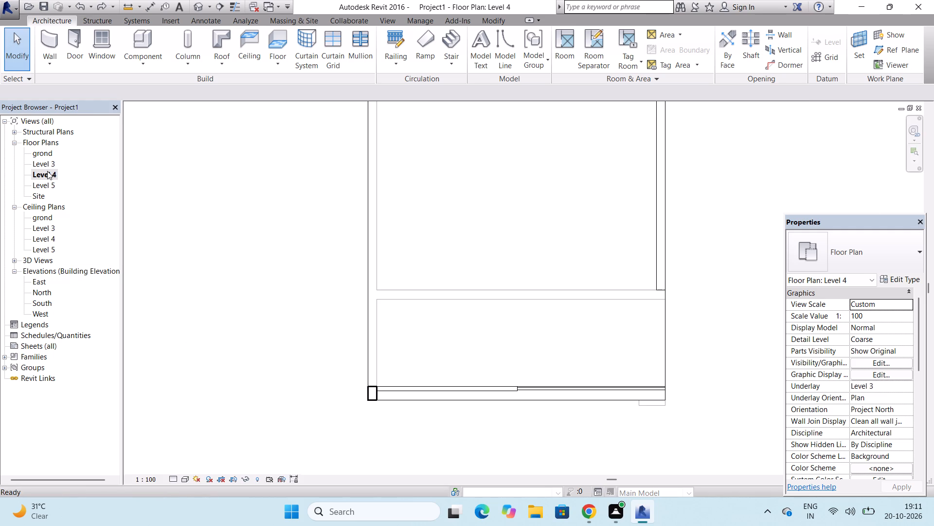
scroll(47, 171, down, 2)
click(198, 8)
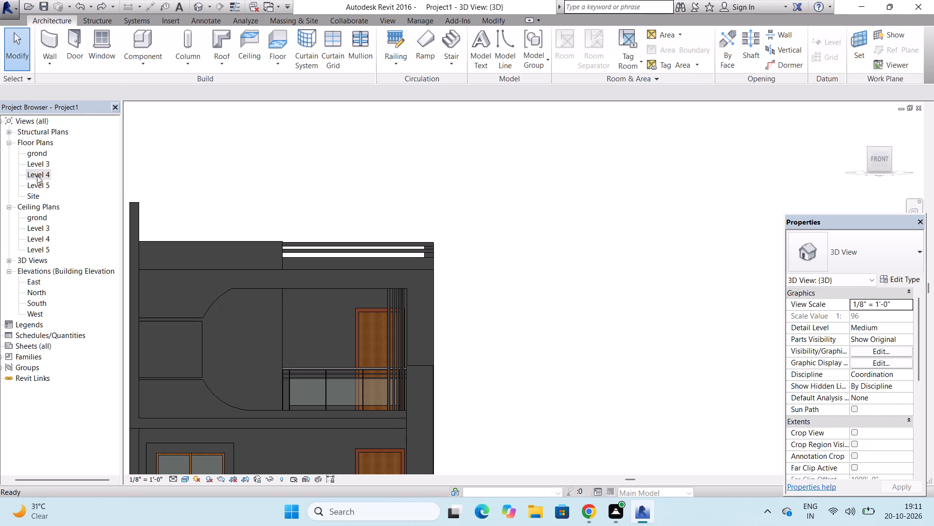
In the Level 4 floor plan, draw a Generic - 9" wall about 7 ft long from the raised side wall's end to the front parapet.
double_click(37, 175)
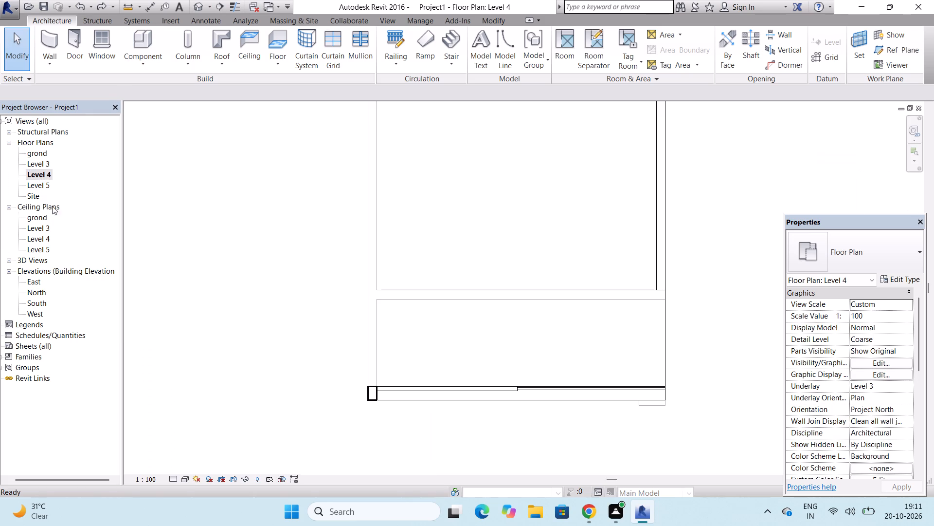
scroll(73, 230, down, 4)
scroll(504, 459, down, 2)
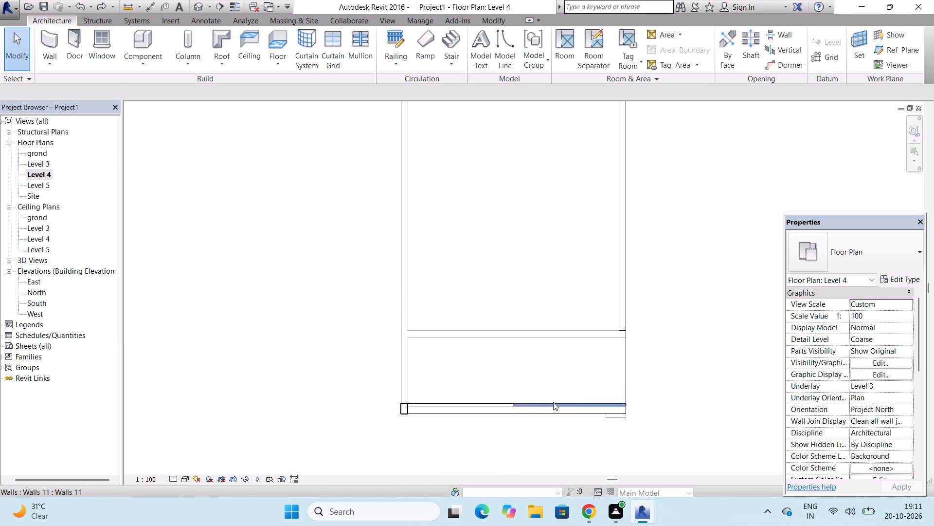
scroll(609, 392, up, 3)
scroll(592, 397, down, 2)
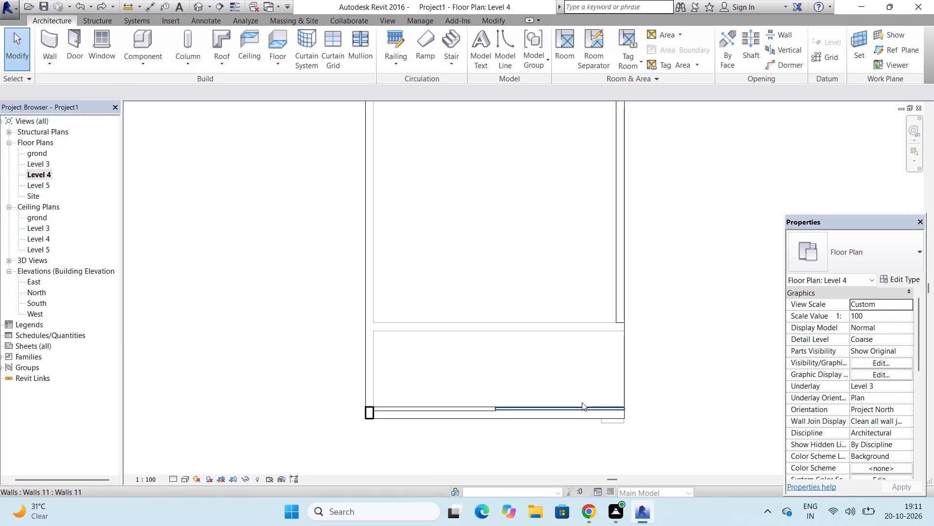
scroll(582, 402, down, 1)
scroll(606, 318, down, 1)
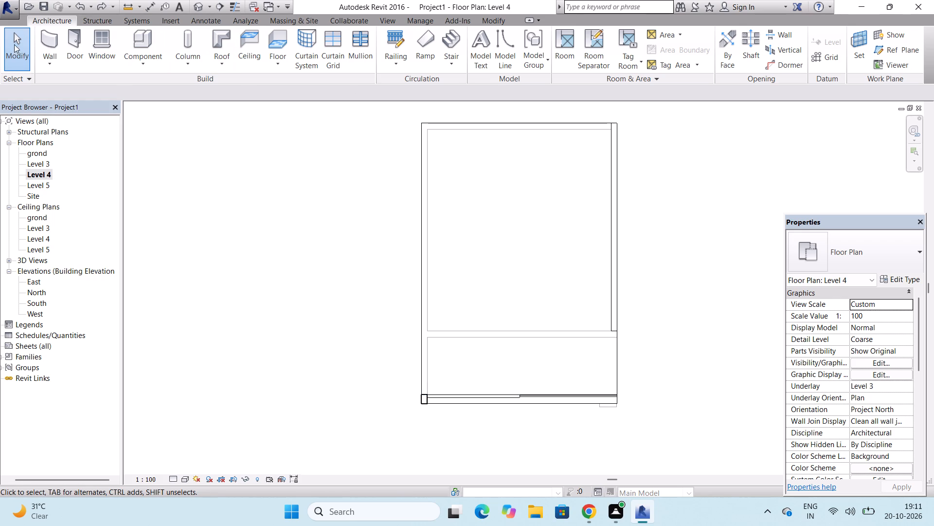
click(40, 37)
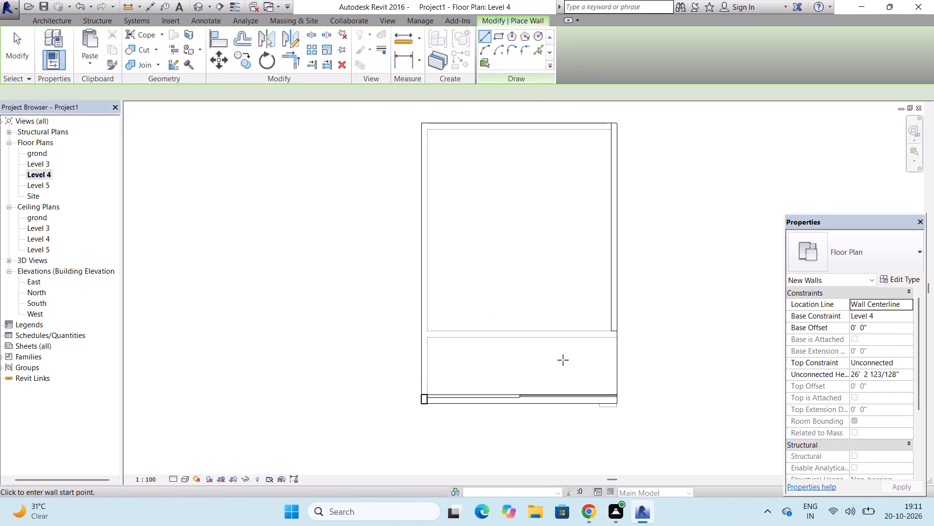
scroll(688, 368, up, 7)
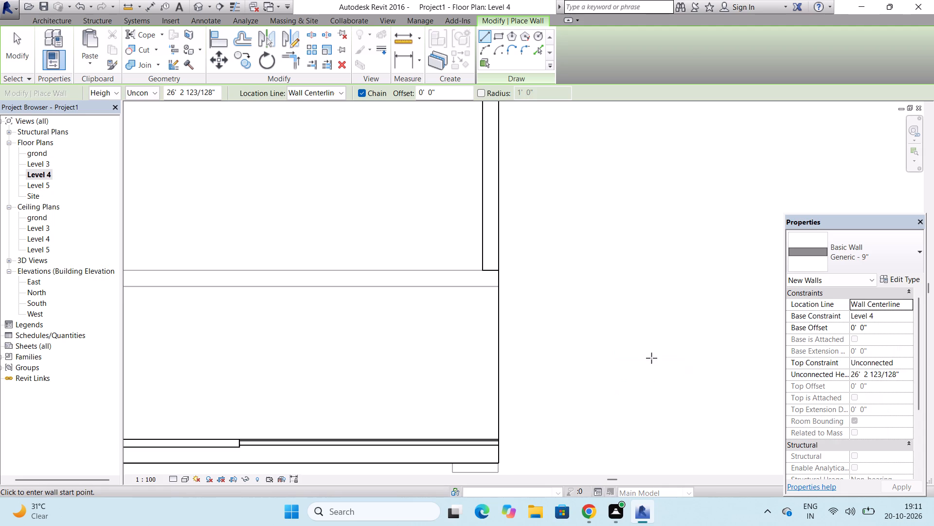
click(495, 273)
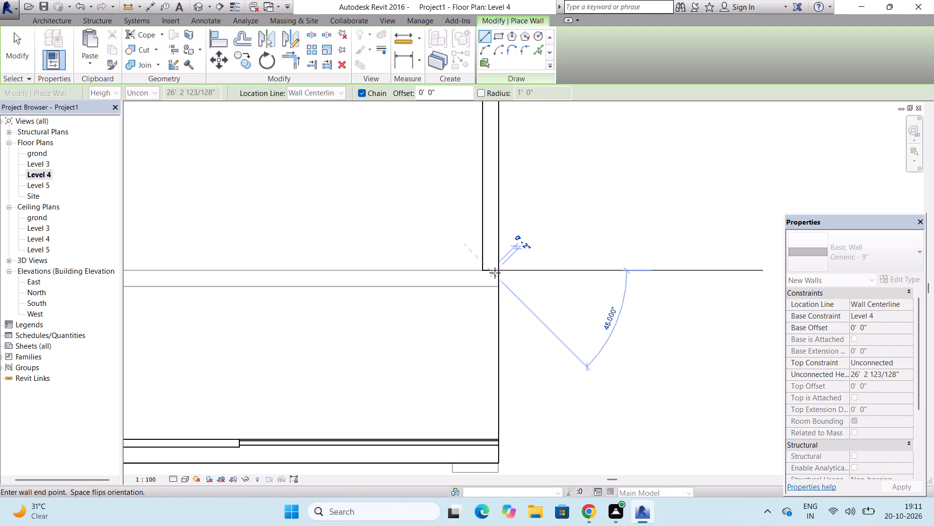
click(488, 440)
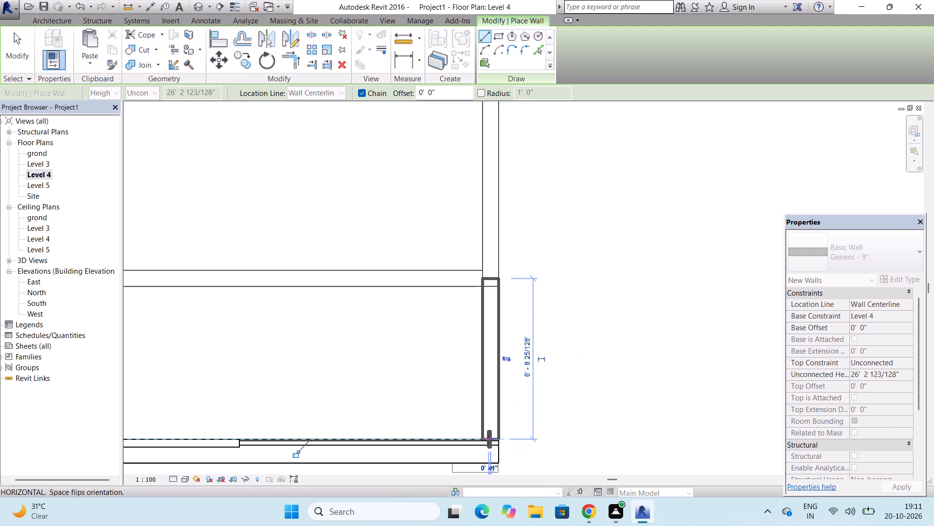
key(Escape)
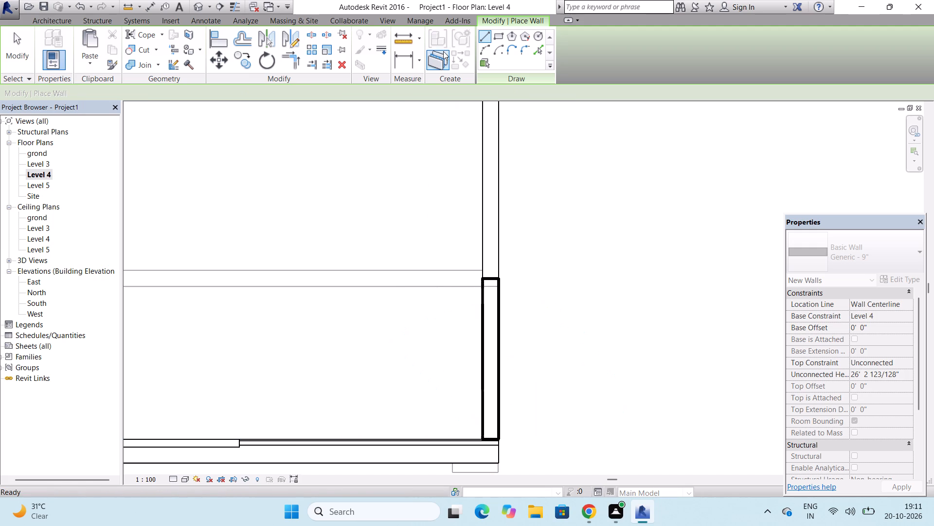
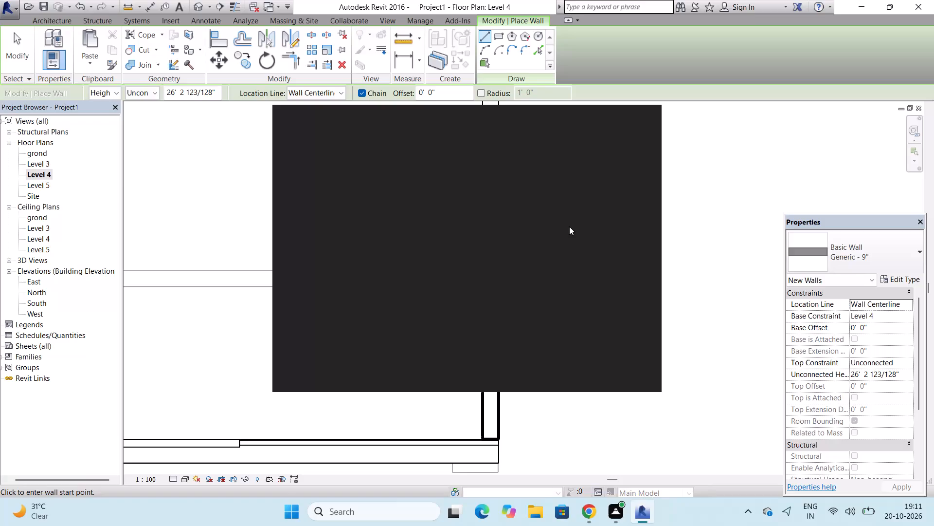
Leave wall placement and dismiss the Autodesk notification card.
key(Escape)
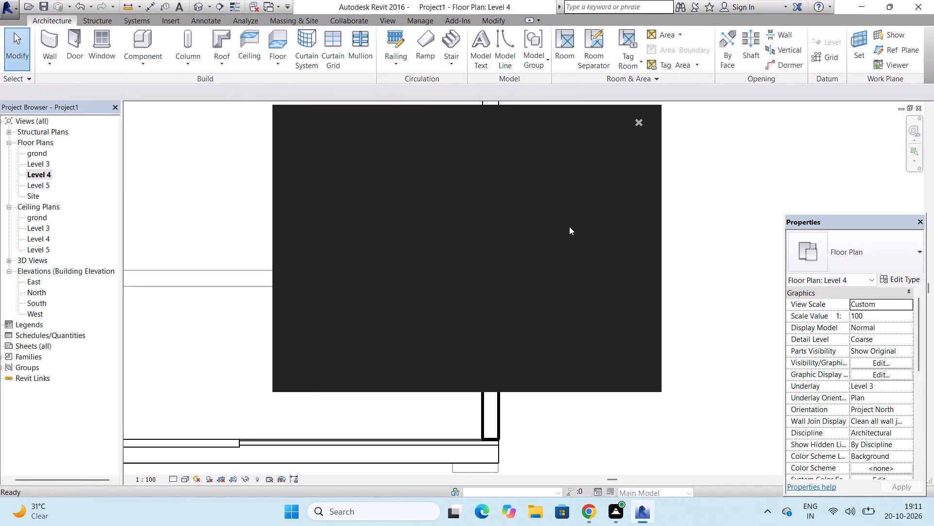
click(635, 124)
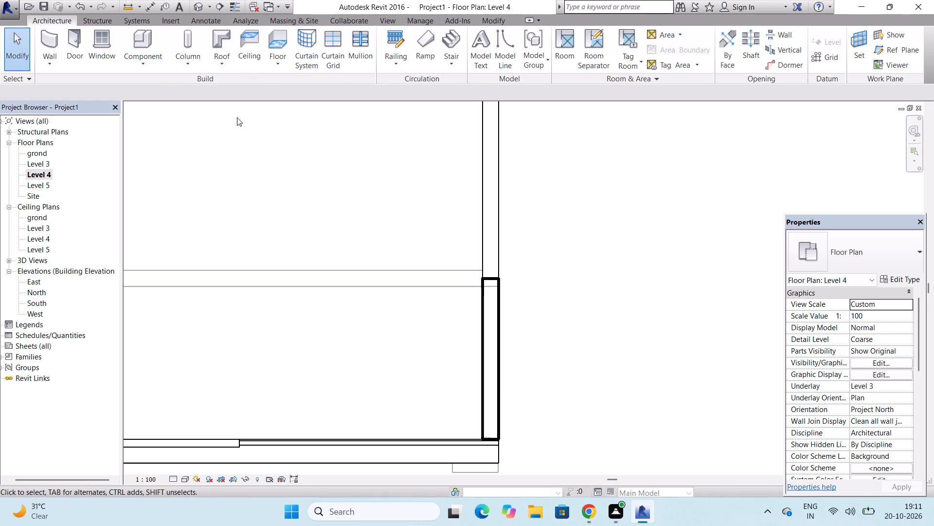
In the South elevation, lower the new Level 4 side wall's top to the front parapet, about 1' 11" high.
click(198, 5)
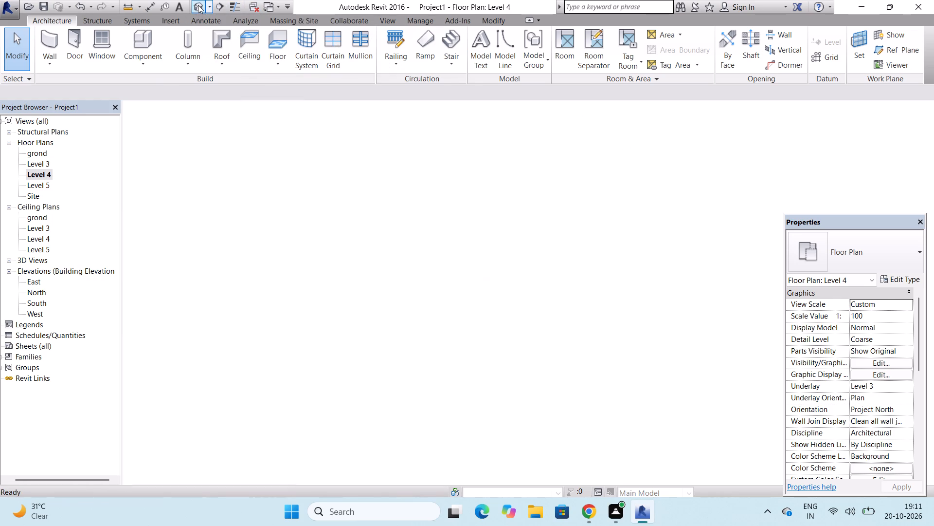
scroll(305, 189, down, 4)
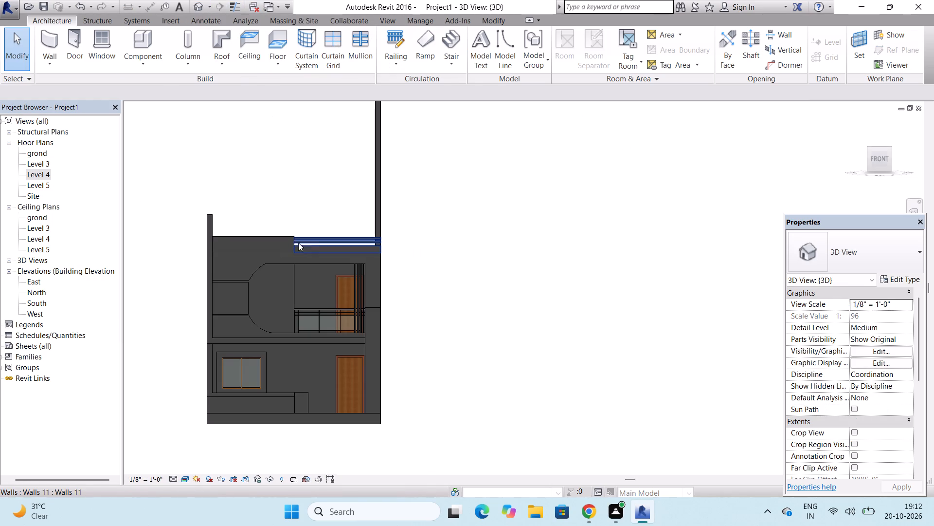
double_click(41, 302)
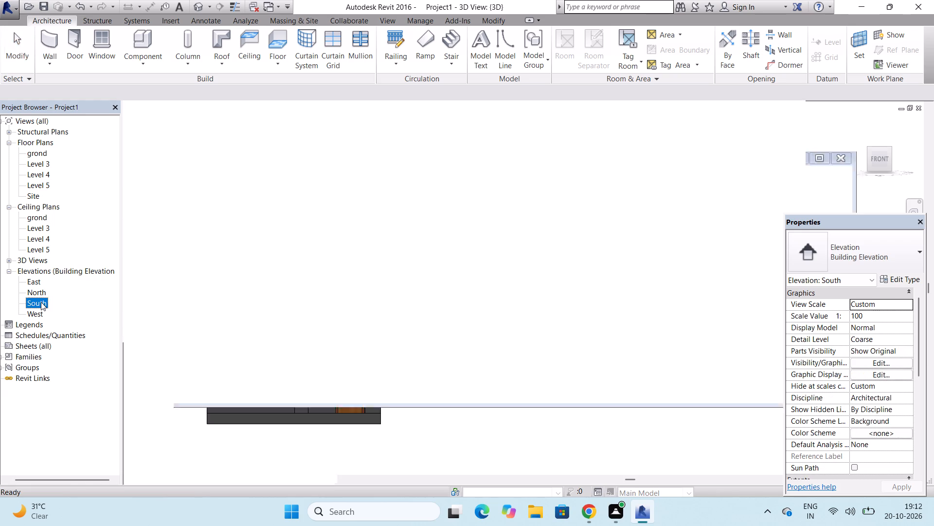
scroll(384, 359, down, 9)
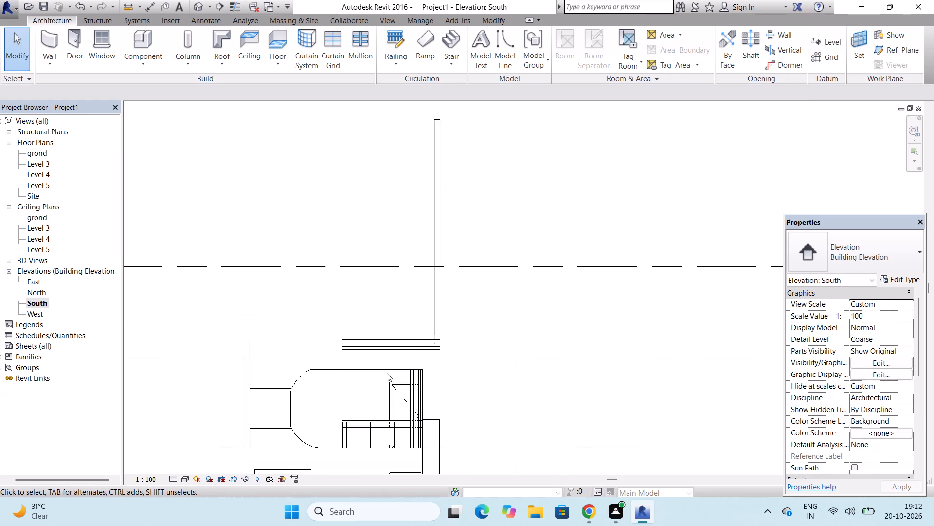
click(442, 175)
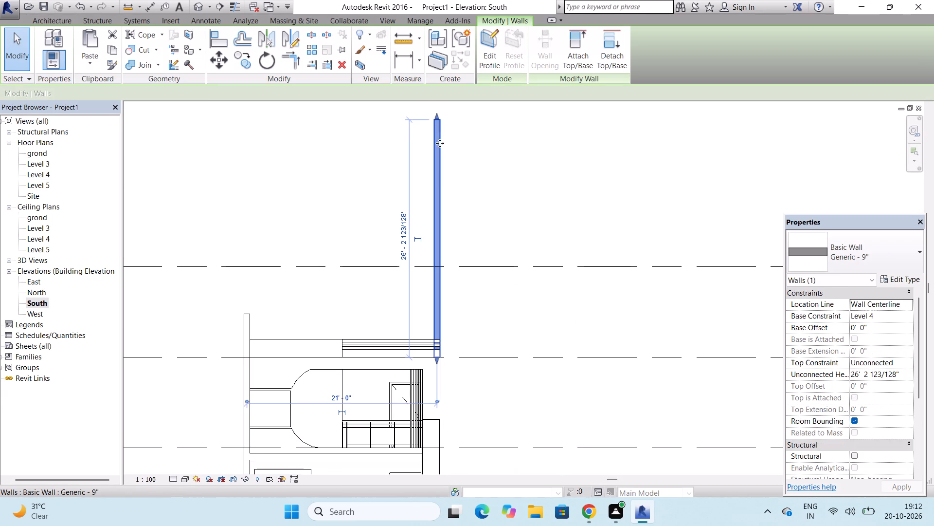
drag(437, 116, 437, 143)
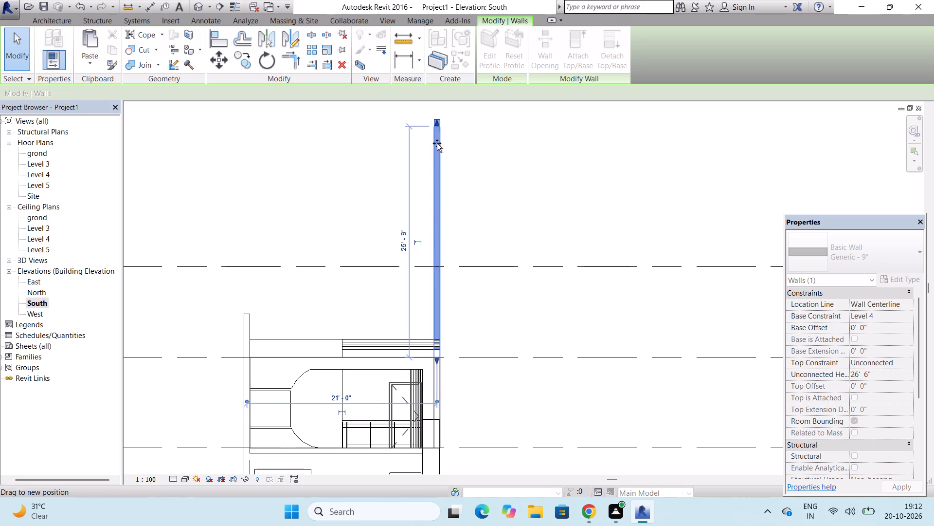
drag(437, 143, 430, 327)
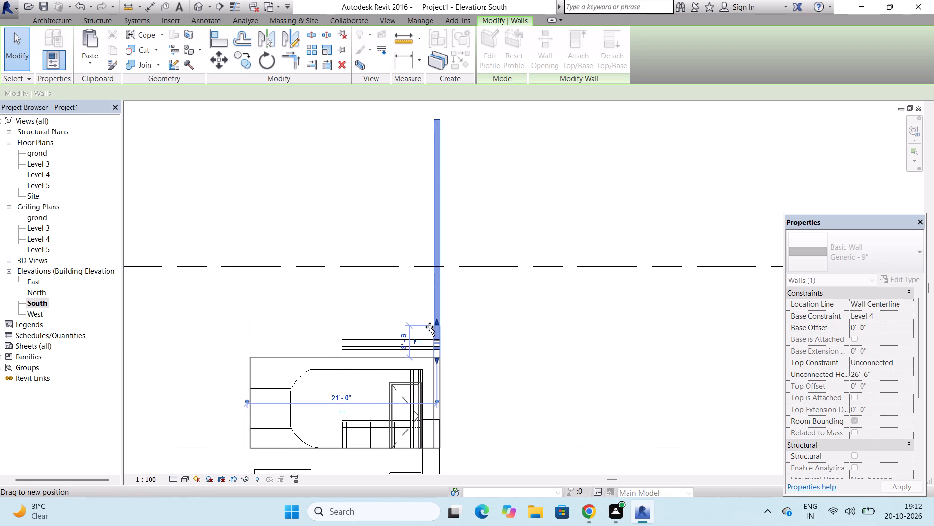
drag(430, 327, 428, 337)
scroll(428, 337, up, 7)
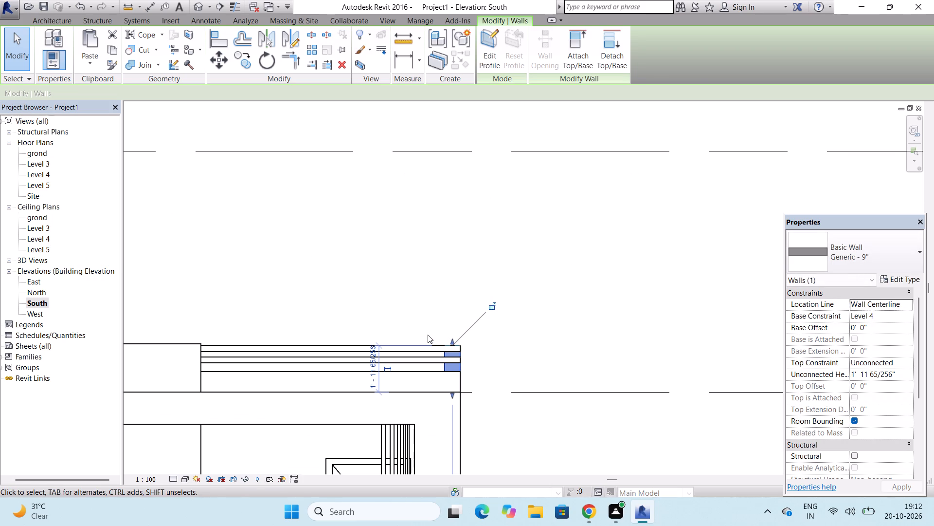
scroll(428, 335, up, 2)
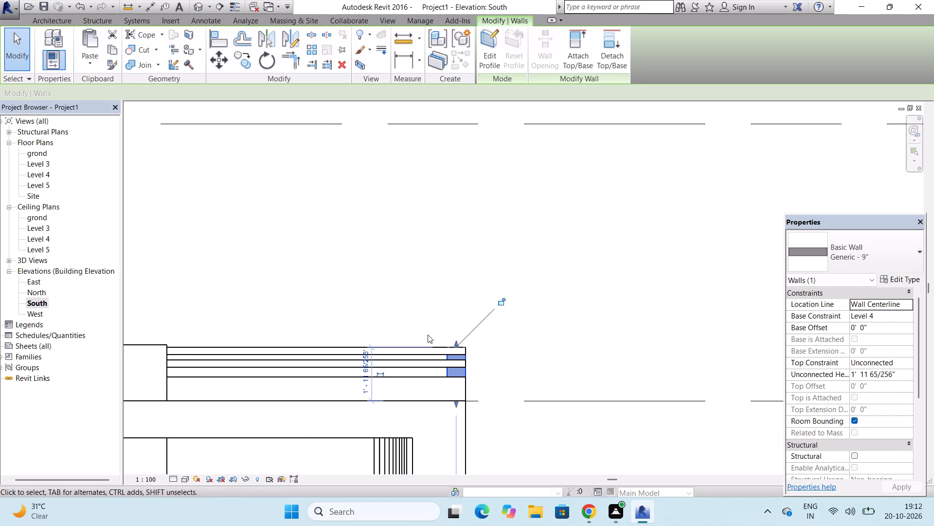
scroll(428, 335, down, 2)
scroll(456, 334, up, 2)
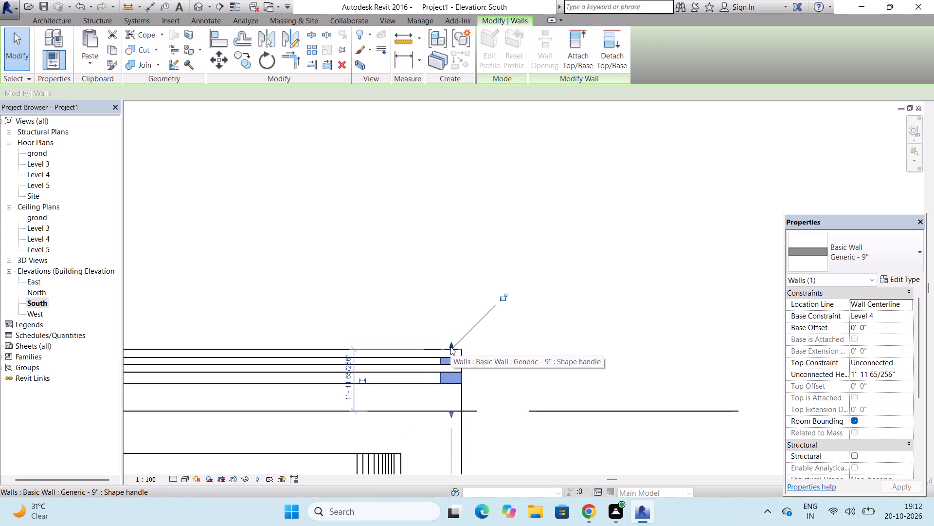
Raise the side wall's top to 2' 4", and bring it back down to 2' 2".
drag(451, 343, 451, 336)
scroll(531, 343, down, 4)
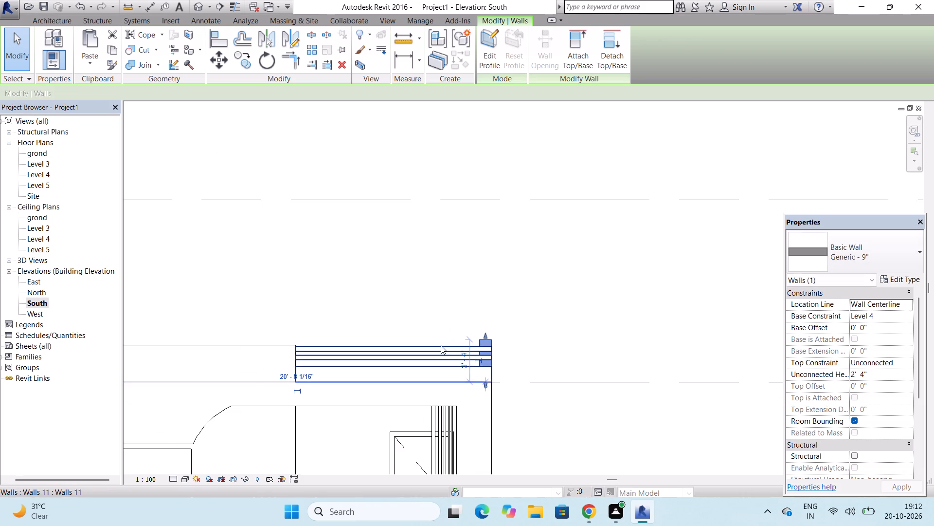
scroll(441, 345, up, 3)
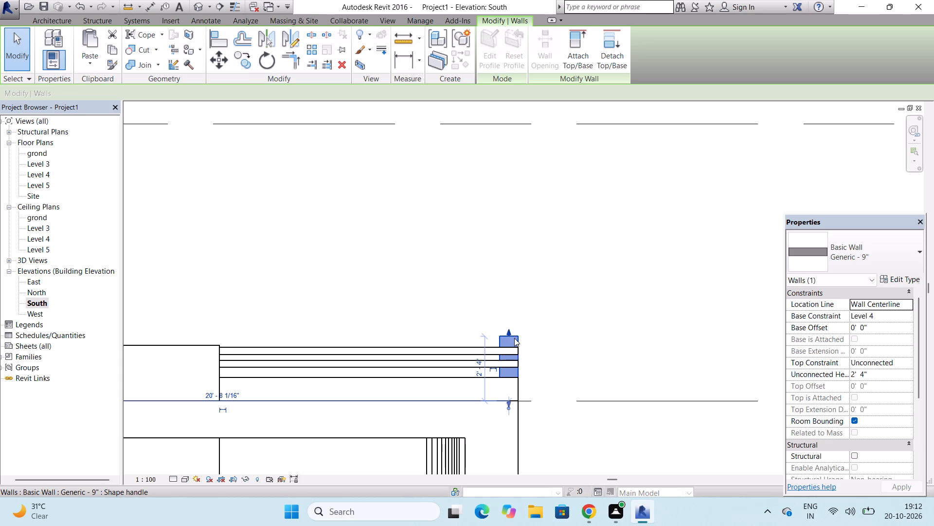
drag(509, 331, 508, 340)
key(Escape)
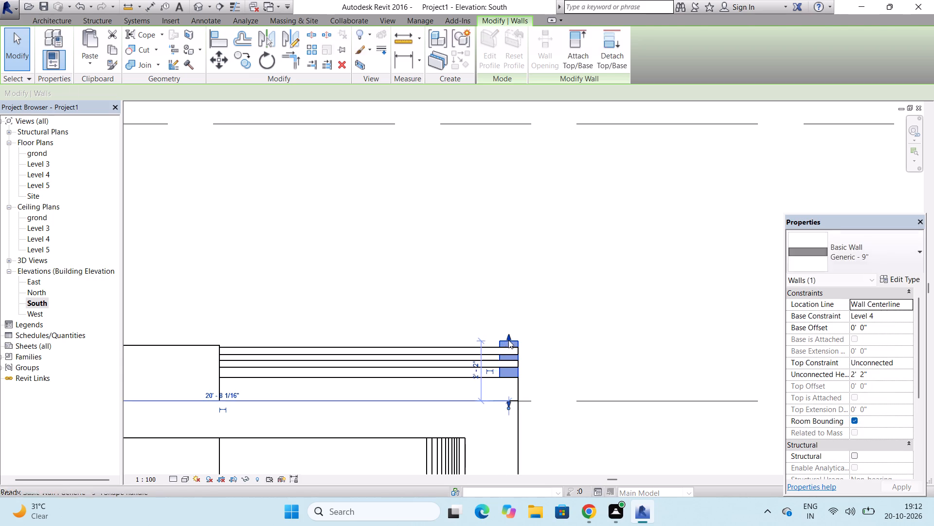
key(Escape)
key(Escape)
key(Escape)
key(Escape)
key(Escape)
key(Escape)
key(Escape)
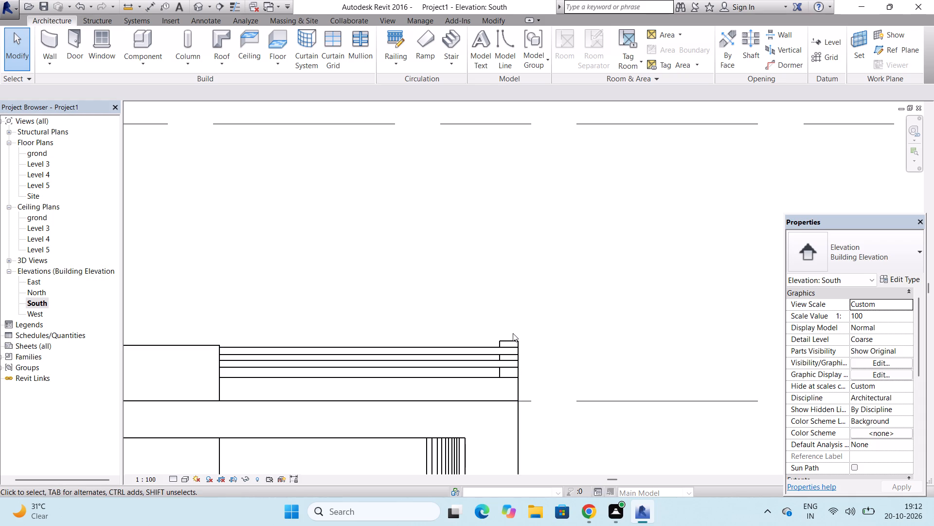
Lower the side wall's top to a height of 2' 0" above Level 4 in the South elevation.
scroll(512, 337, up, 2)
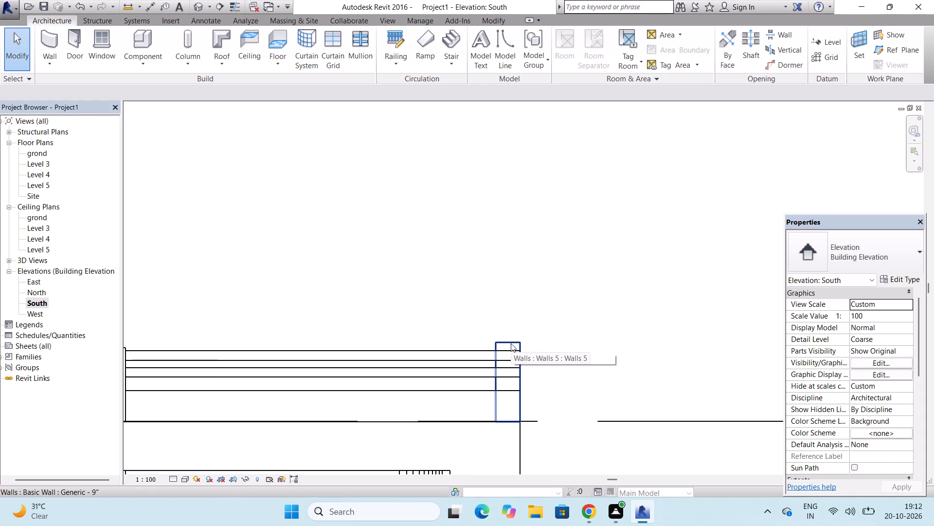
click(511, 343)
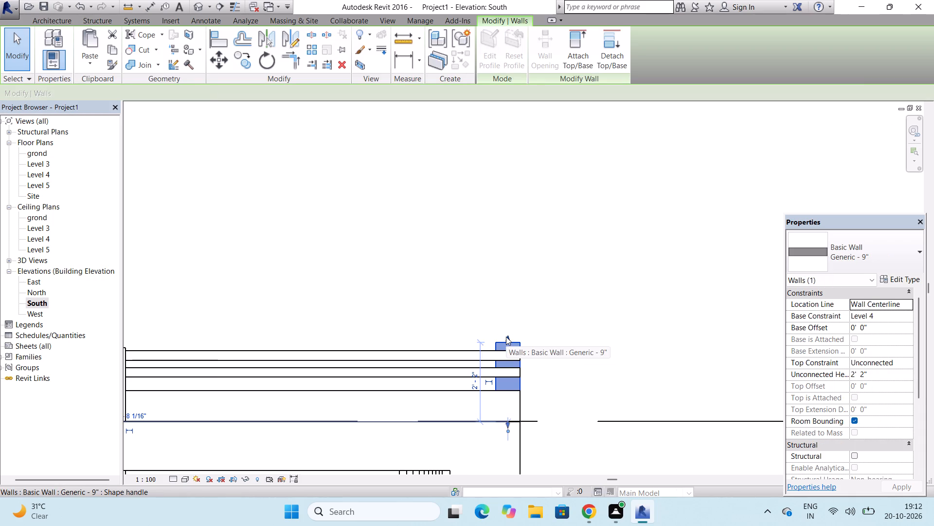
scroll(506, 337, up, 4)
drag(509, 342, 509, 351)
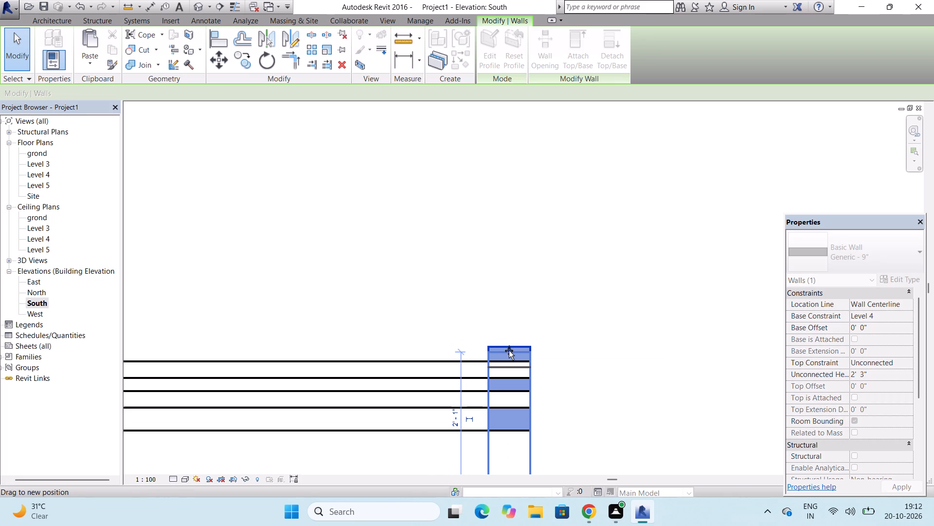
drag(509, 351, 509, 356)
scroll(541, 294, down, 2)
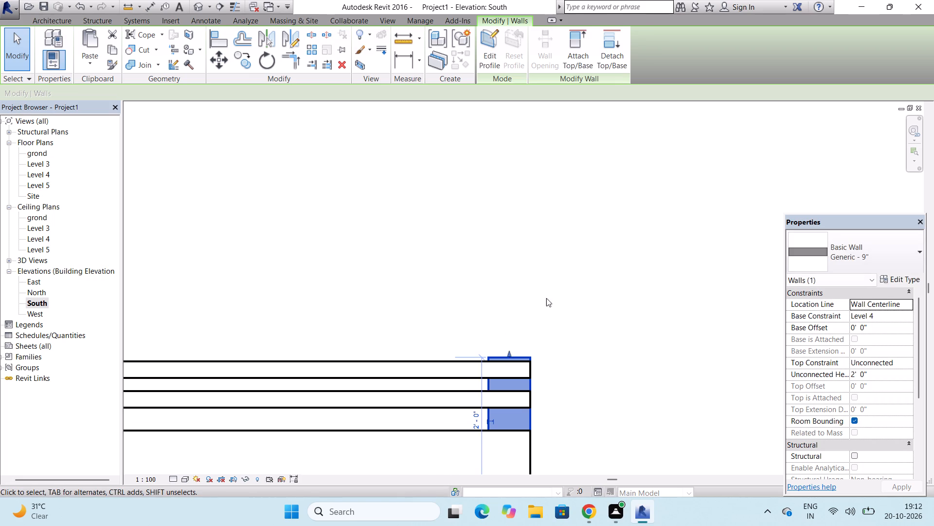
scroll(546, 298, down, 5)
key(Escape)
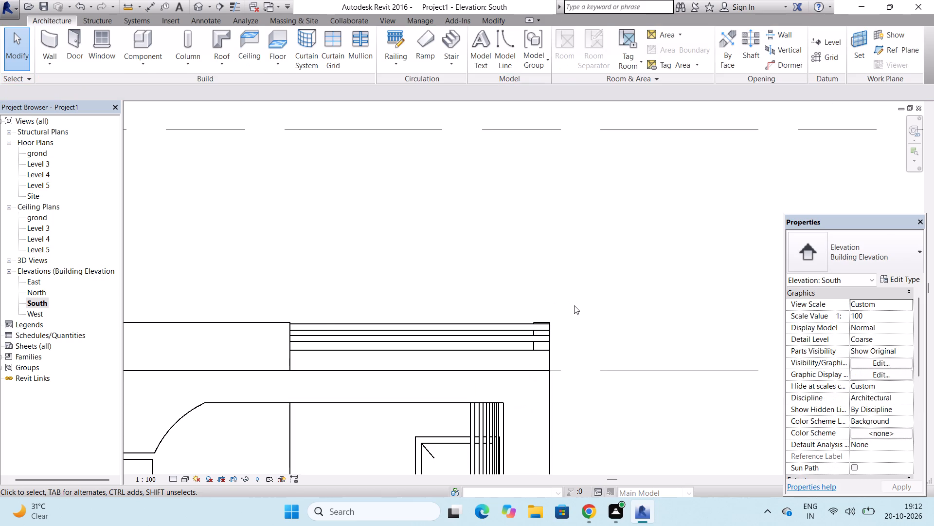
scroll(574, 305, down, 1)
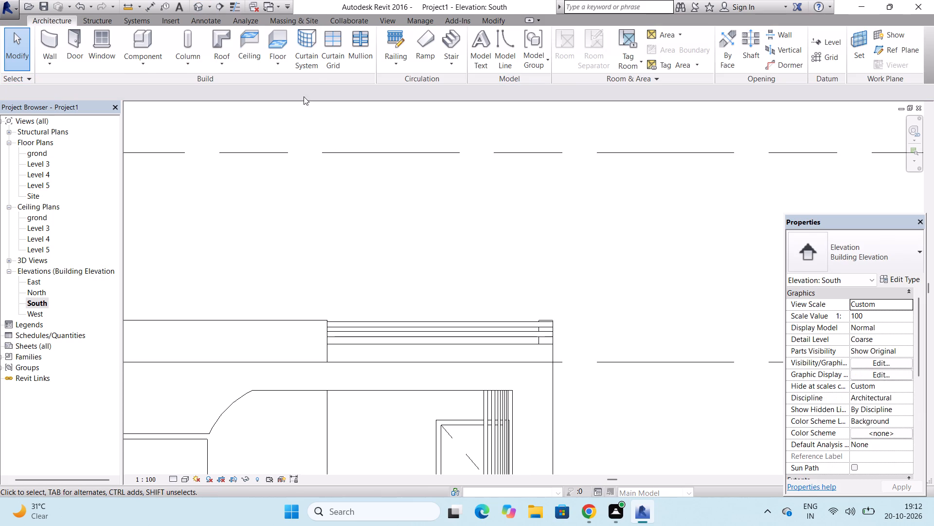
Examine in 3D how the lowered side wall meets the three-bar front parapet at the corner.
click(193, 8)
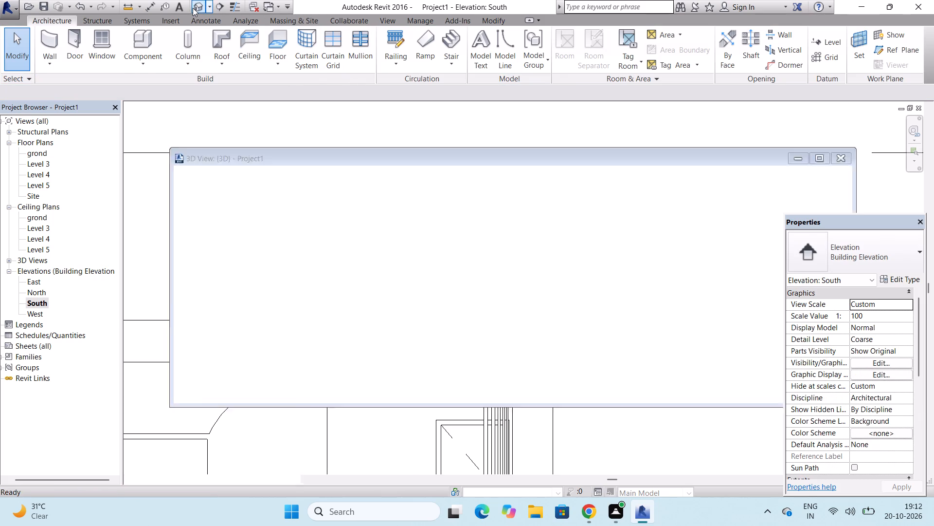
scroll(450, 218, up, 3)
scroll(301, 246, up, 7)
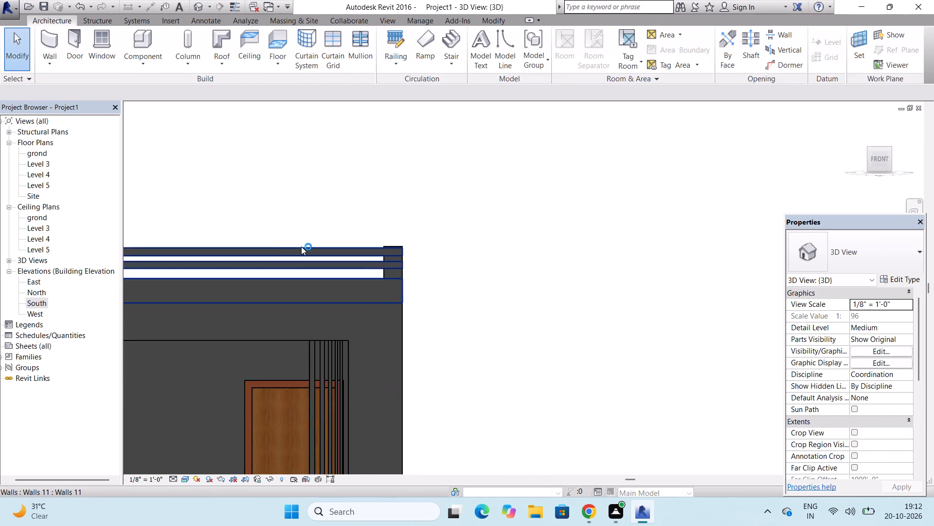
scroll(696, 251, down, 2)
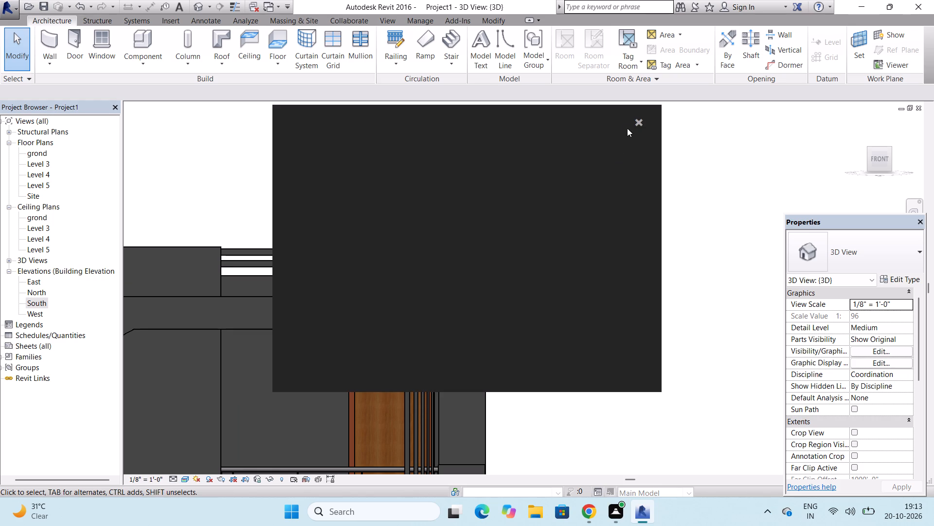
click(638, 120)
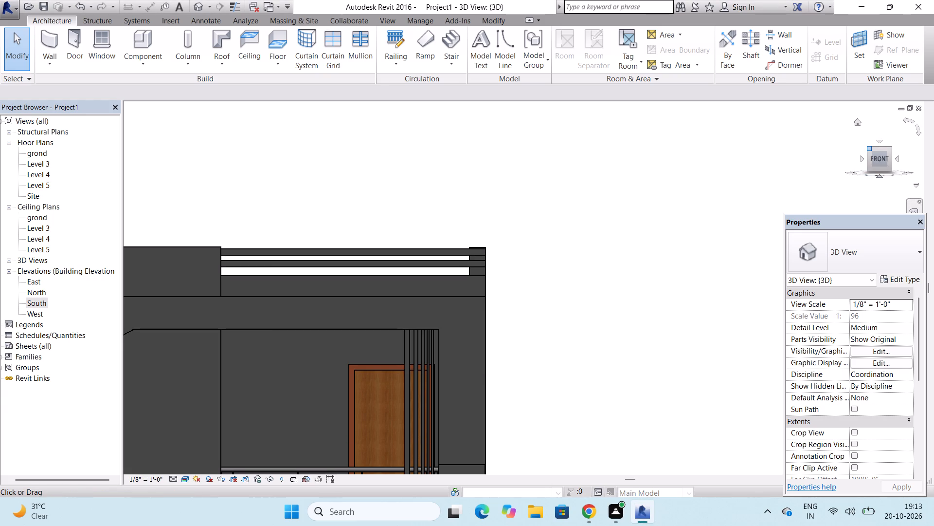
drag(870, 150, 775, 165)
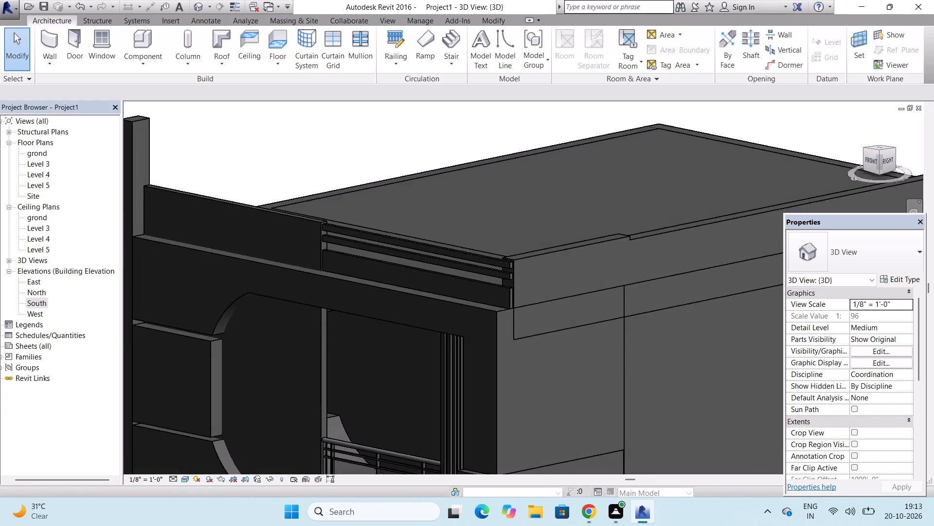
drag(775, 165, 695, 172)
scroll(476, 335, up, 2)
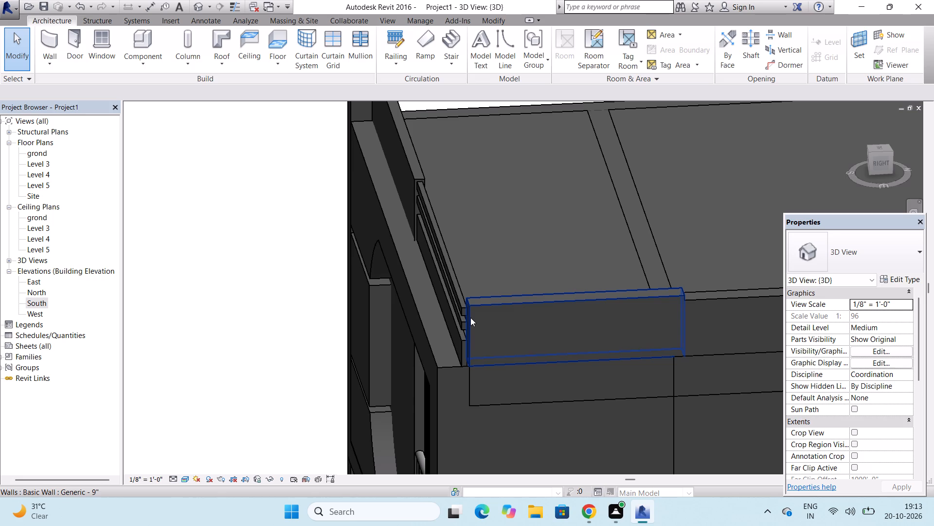
In the Level 4 floor plan, stretch the low side wall's front end through the parapet to a length of 7' 1".
click(470, 318)
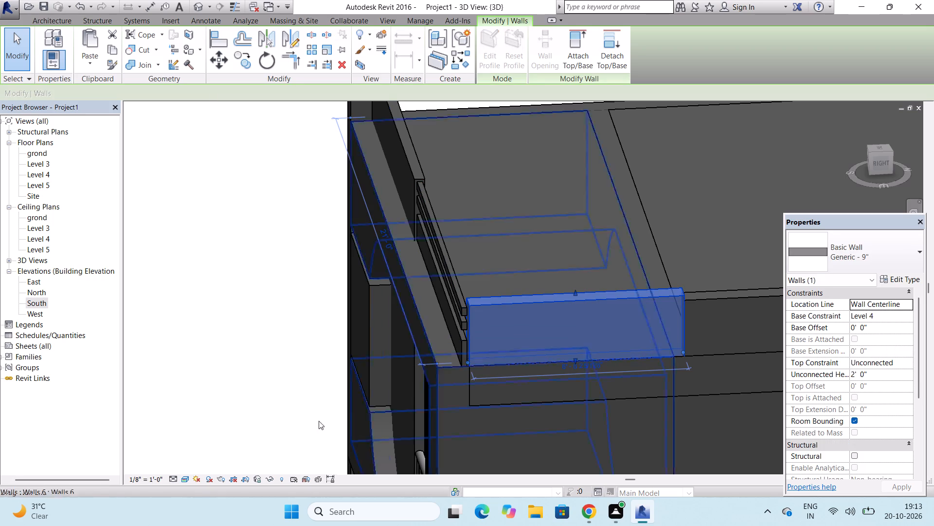
double_click(42, 171)
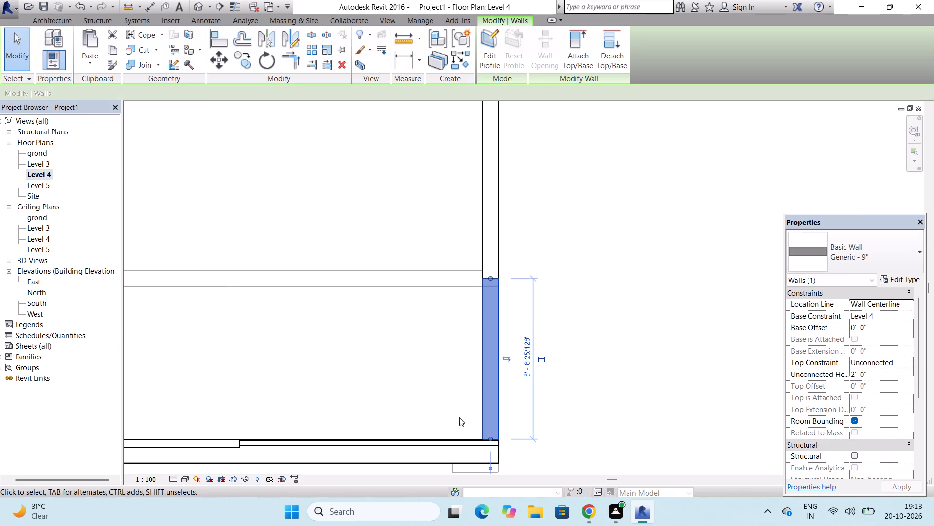
scroll(508, 470, up, 3)
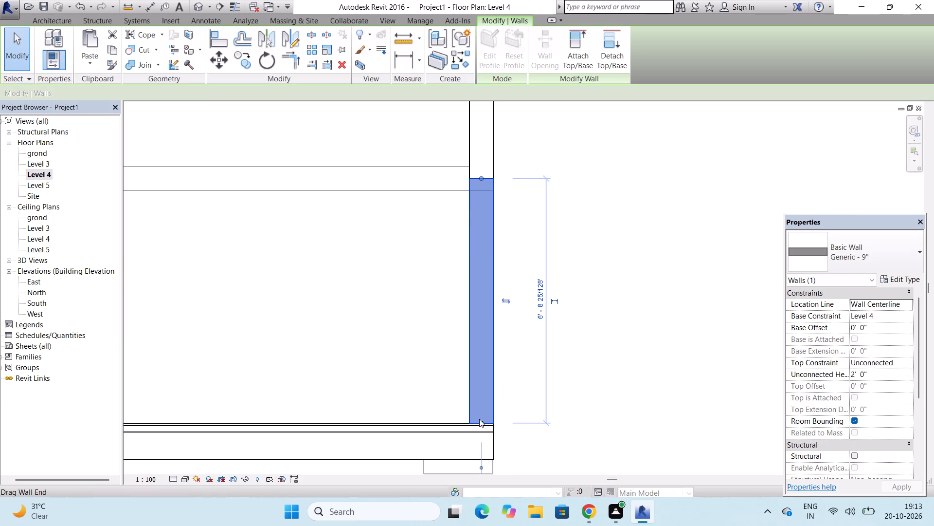
scroll(480, 419, down, 3)
scroll(480, 419, up, 4)
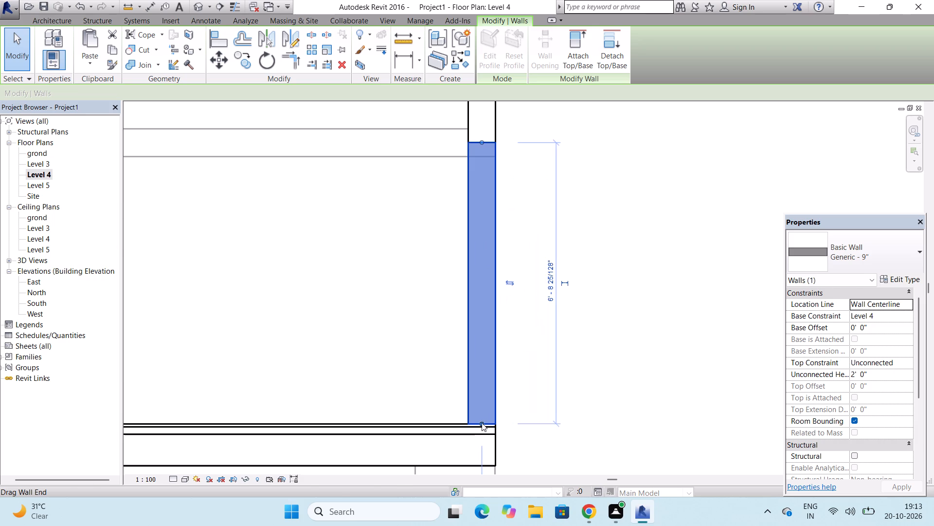
drag(482, 423, 480, 440)
scroll(538, 380, down, 4)
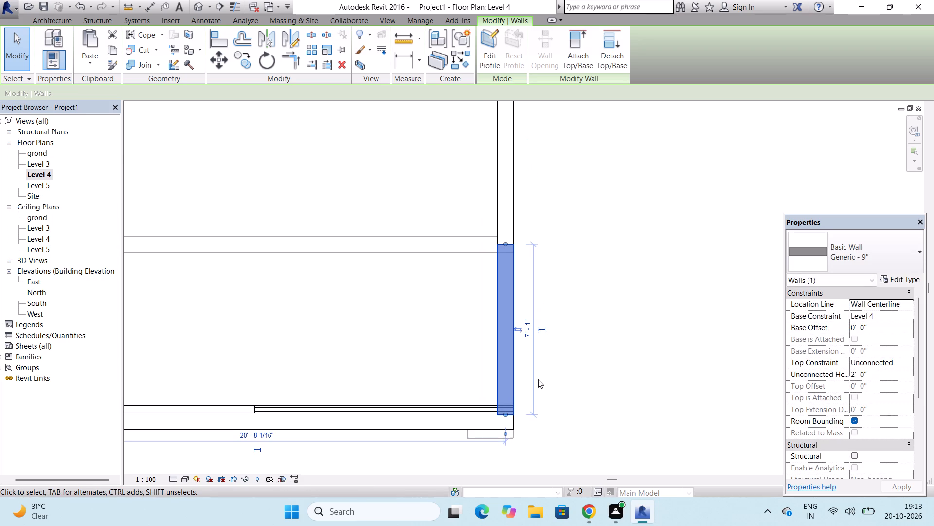
key(Escape)
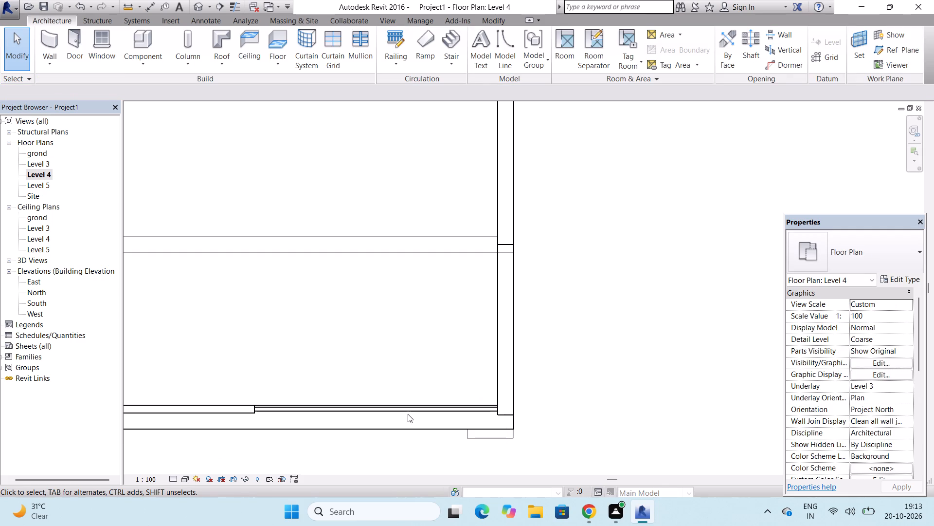
In the Level 4 floor plan, pull the low side wall's front end back slightly to a length of 7' 0".
scroll(506, 421, up, 3)
click(506, 412)
scroll(506, 412, up, 1)
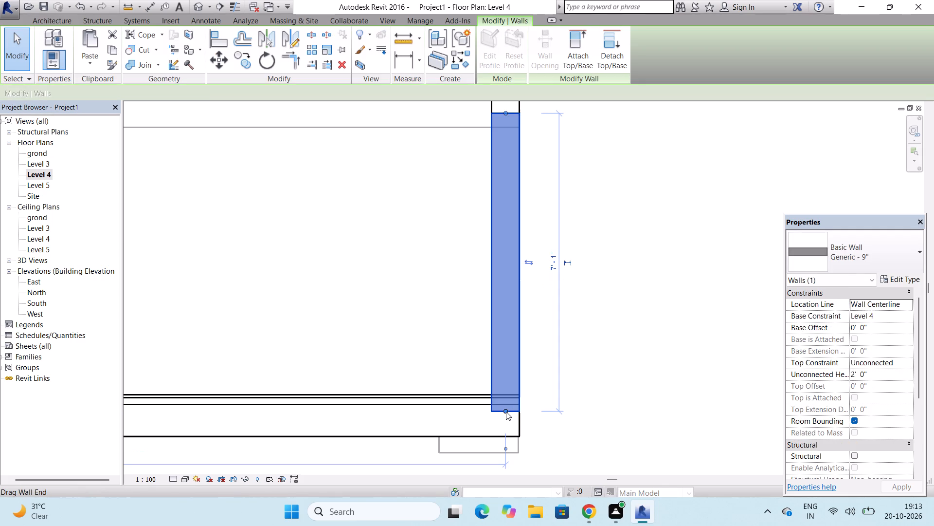
click(505, 411)
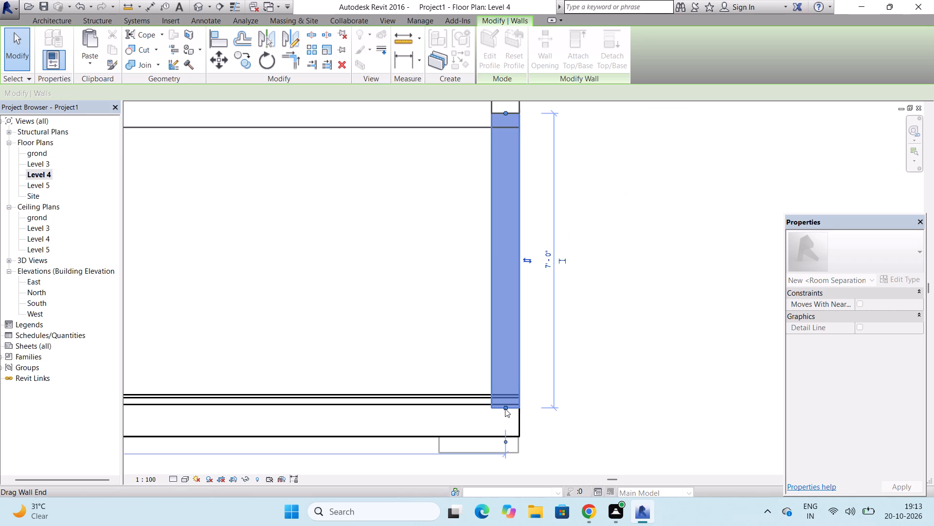
key(Escape)
scroll(630, 371, down, 9)
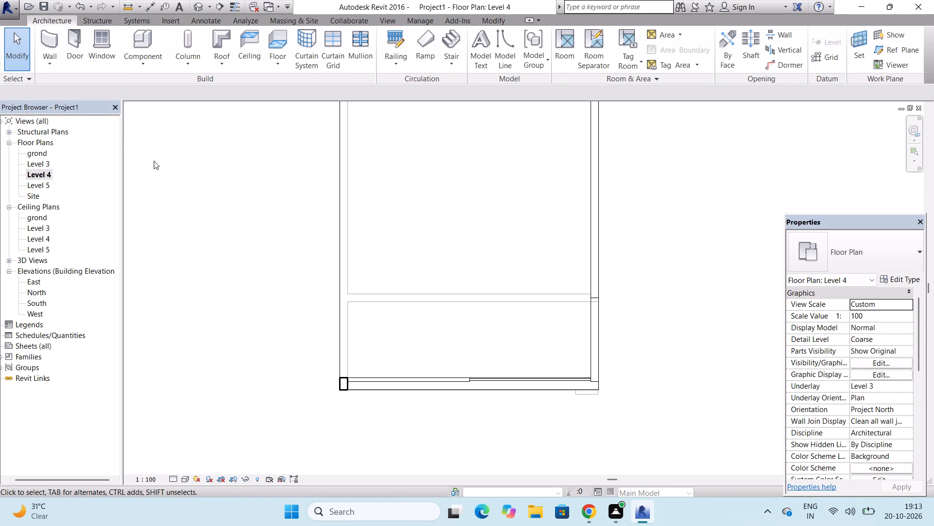
In 3D, pull the end of the three-bar front parapet back so its bars stop within the low side wall's outer face.
click(193, 3)
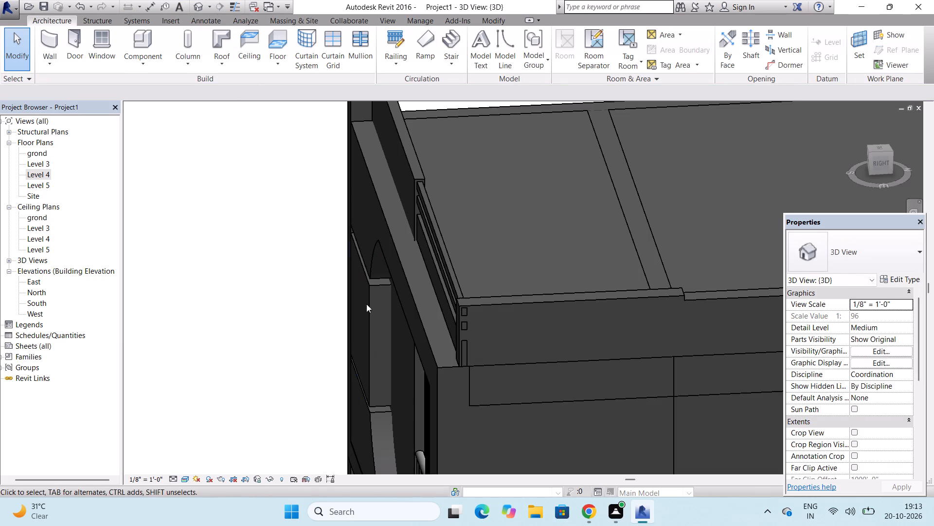
scroll(453, 338, up, 5)
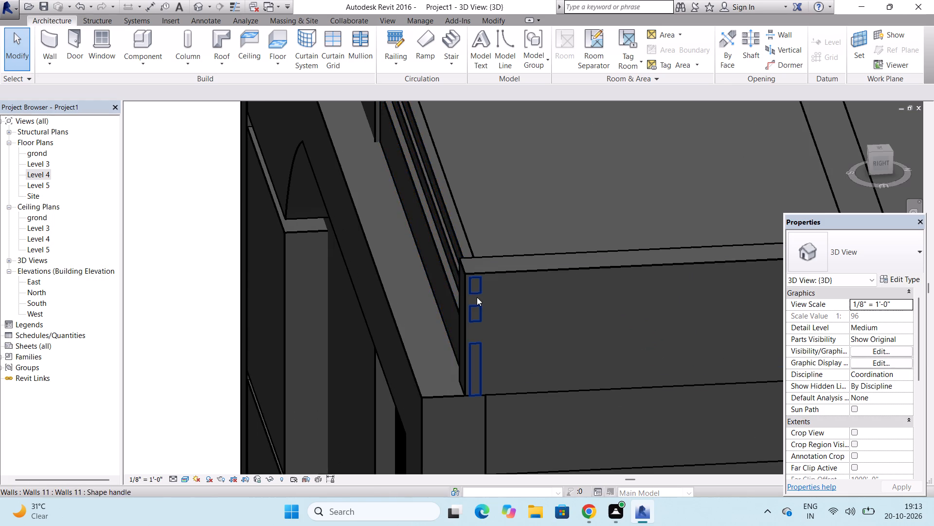
click(473, 289)
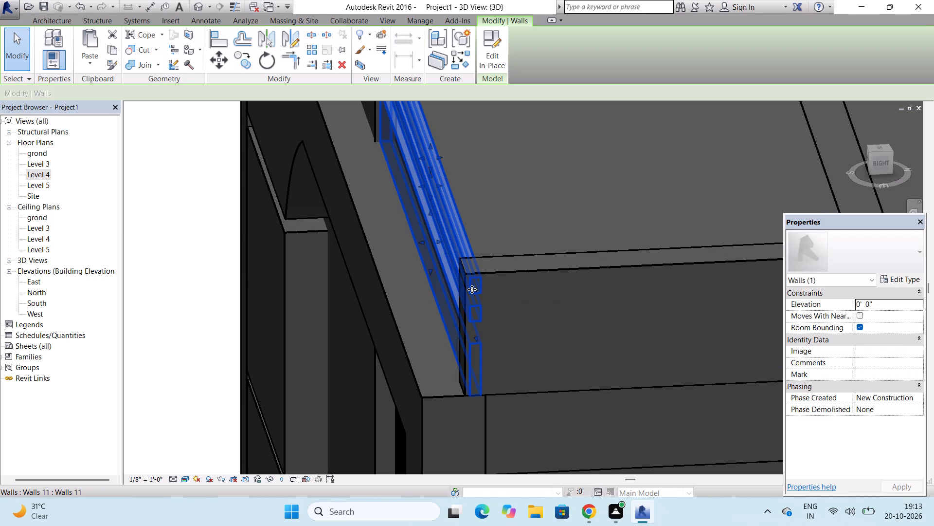
scroll(475, 348, up, 4)
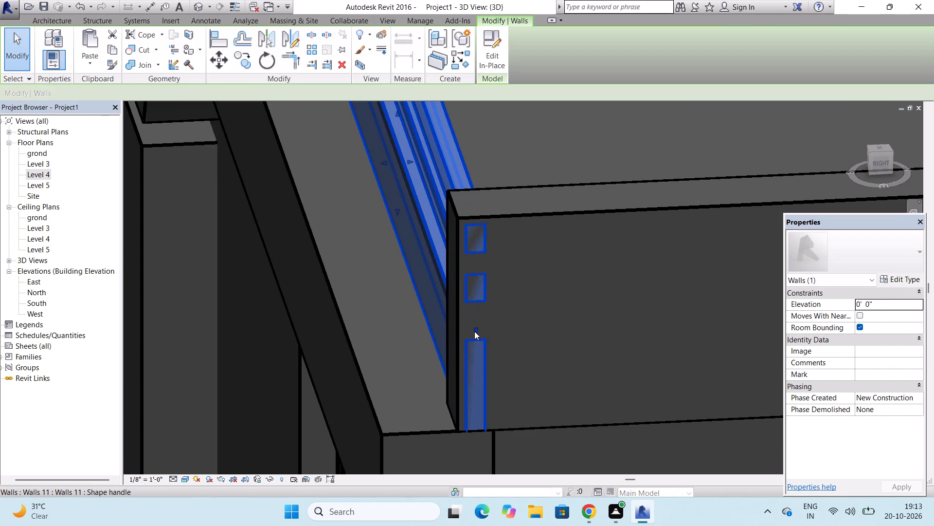
drag(476, 329, 476, 323)
scroll(469, 346, down, 7)
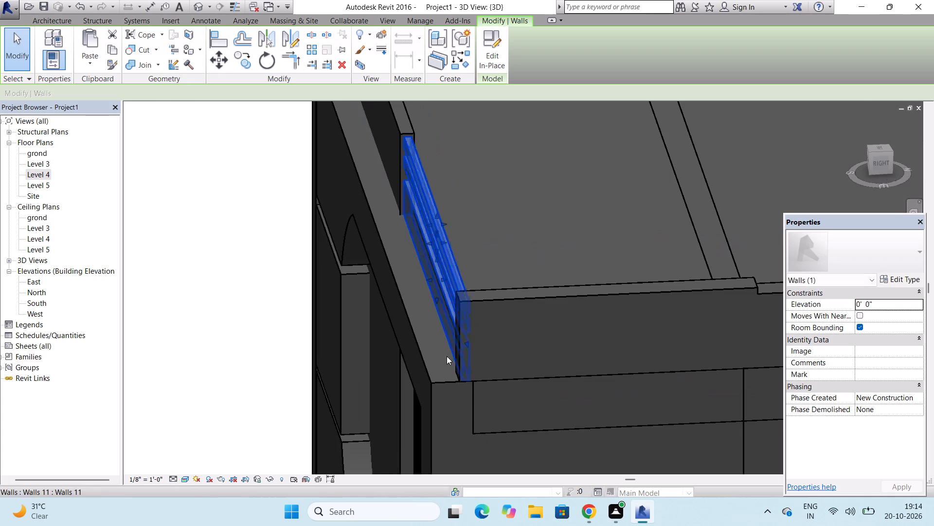
key(Escape)
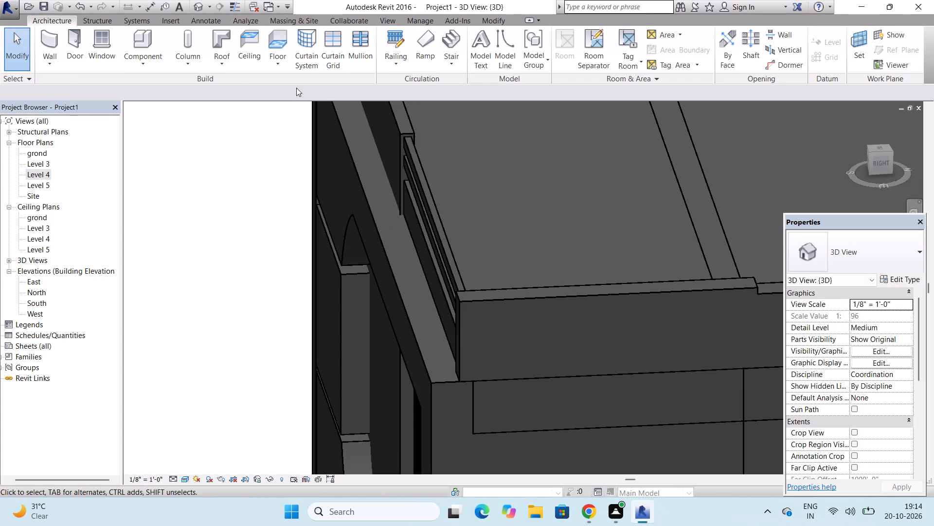
Examine the corrected parapet corner in 3D and look over the whole house straight from the front.
drag(873, 154, 891, 143)
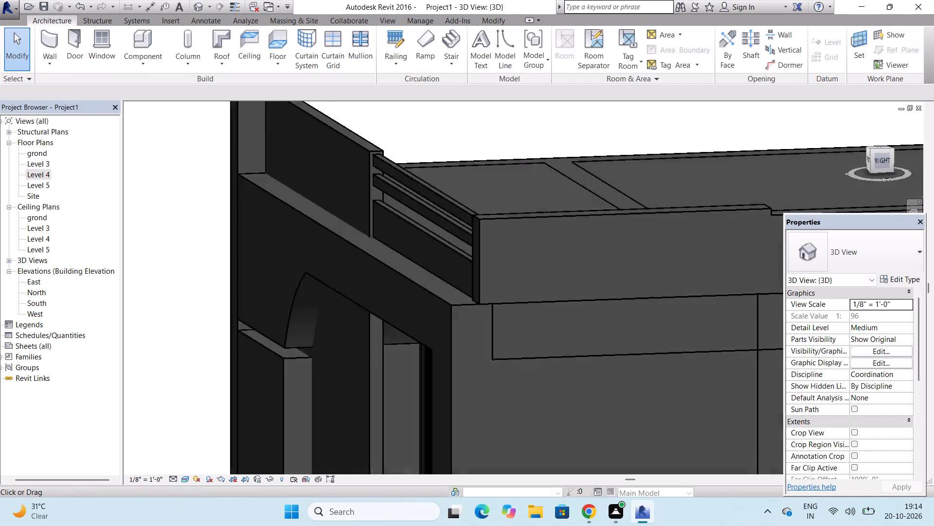
drag(891, 143, 272, 157)
scroll(389, 227, down, 5)
scroll(395, 287, down, 7)
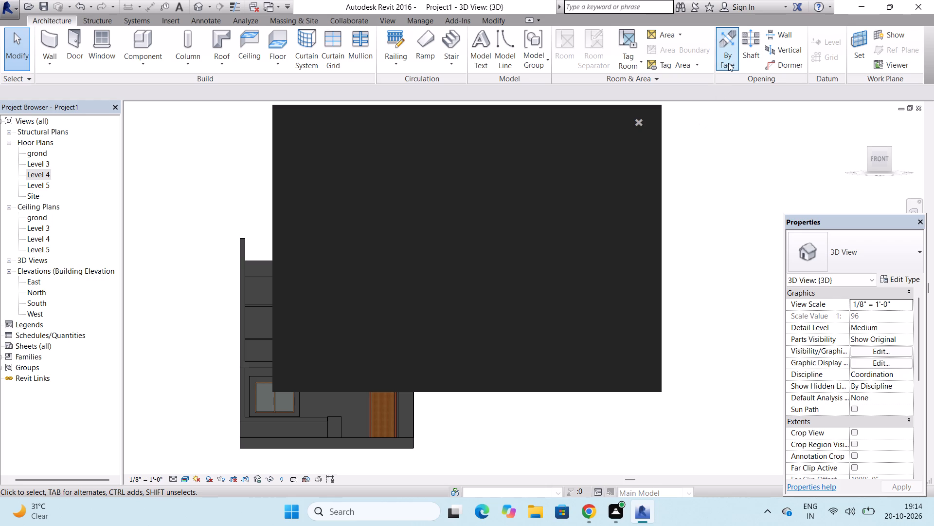
click(636, 117)
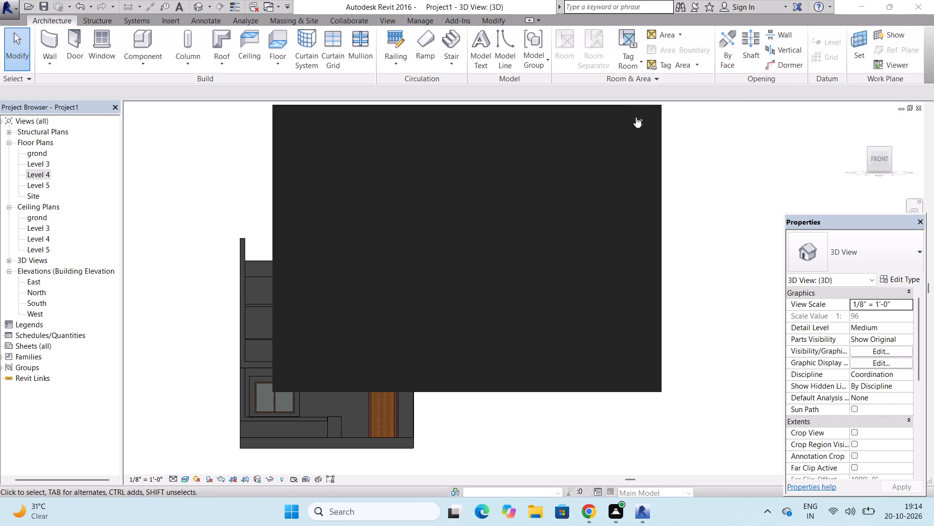
scroll(507, 229, down, 2)
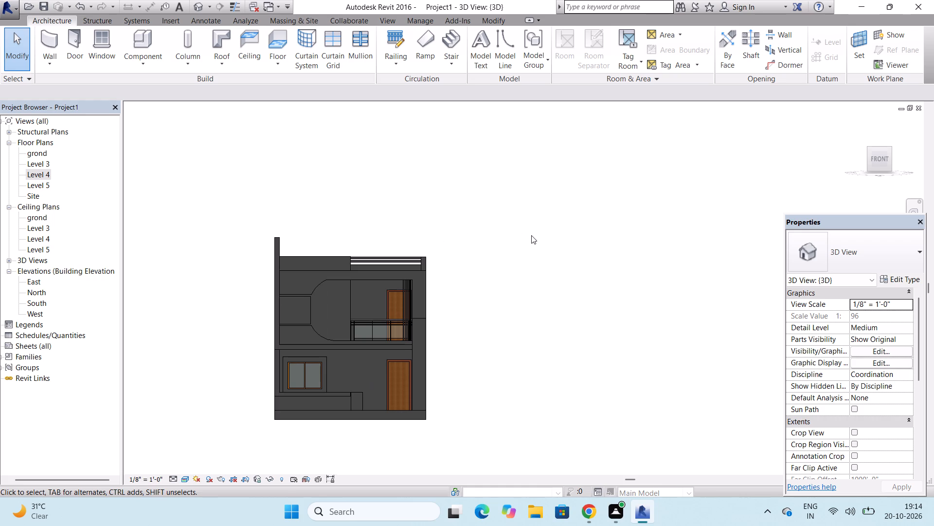
Save the project on the Desktop as "Project1 nnnnnnn".
key(ctrl+s)
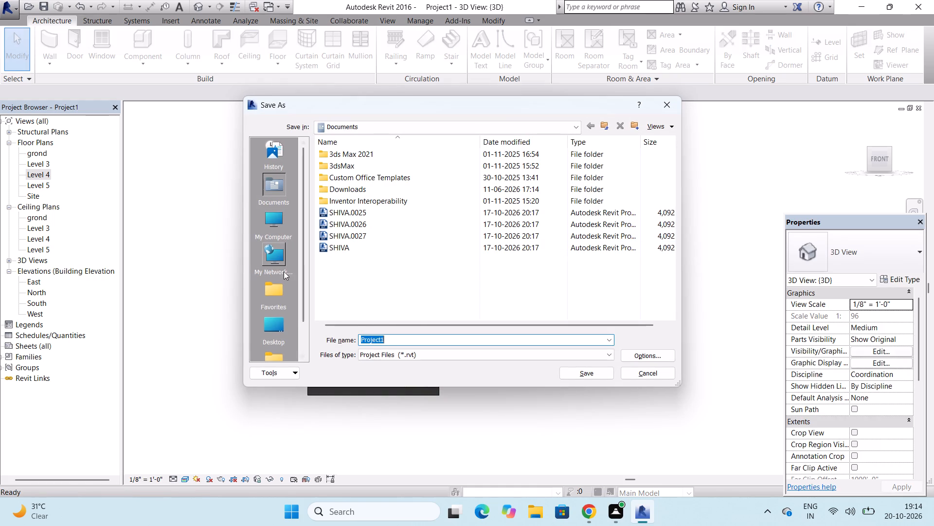
click(273, 317)
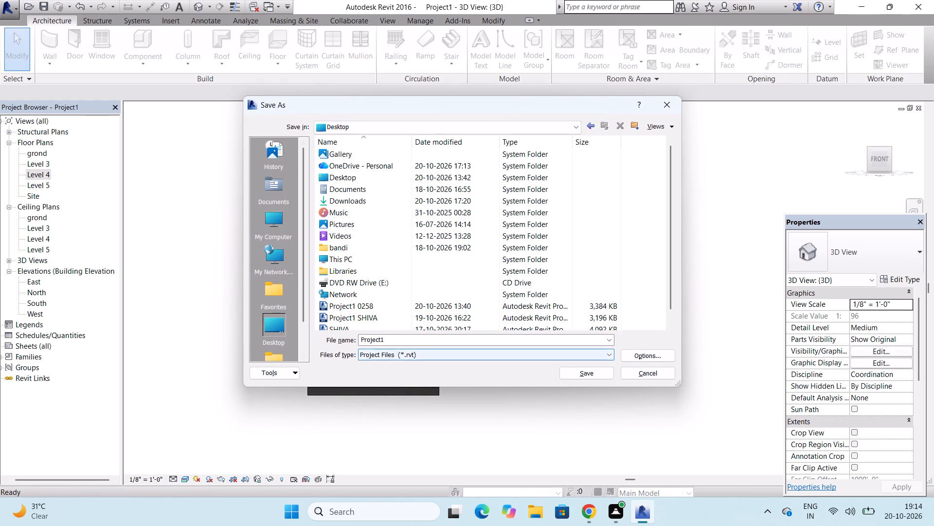
click(394, 336)
click(394, 336)
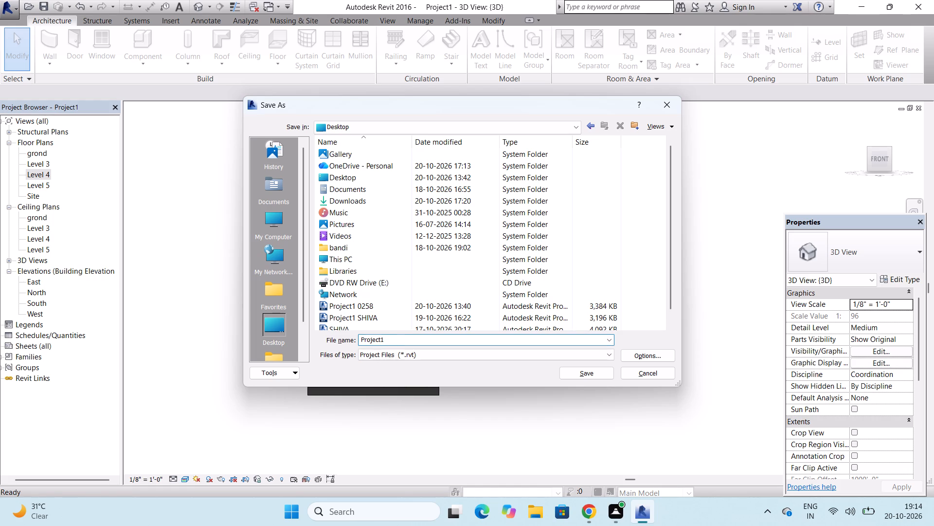
key(space)
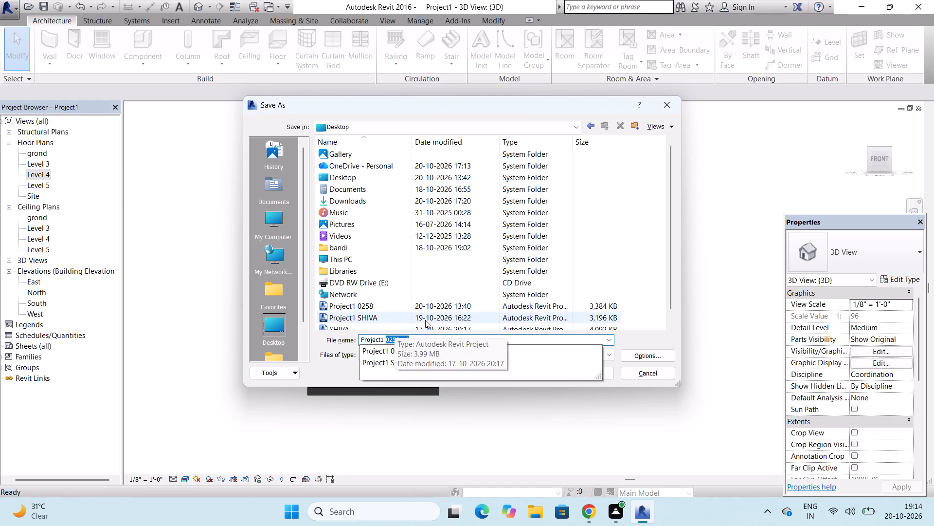
click(426, 339)
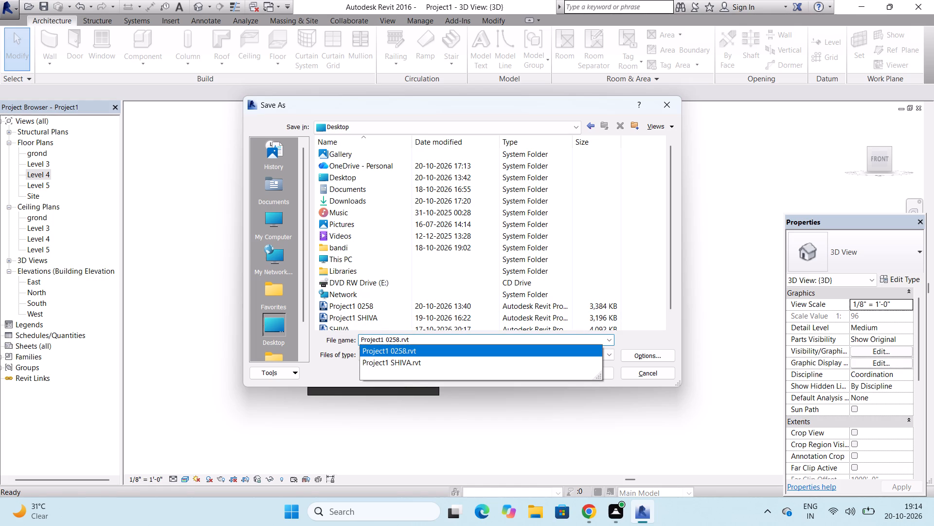
key(BackSpace)
key(BackSpace)
key(BackSpace)
key(BackSpace)
key(BackSpace)
key(BackSpace)
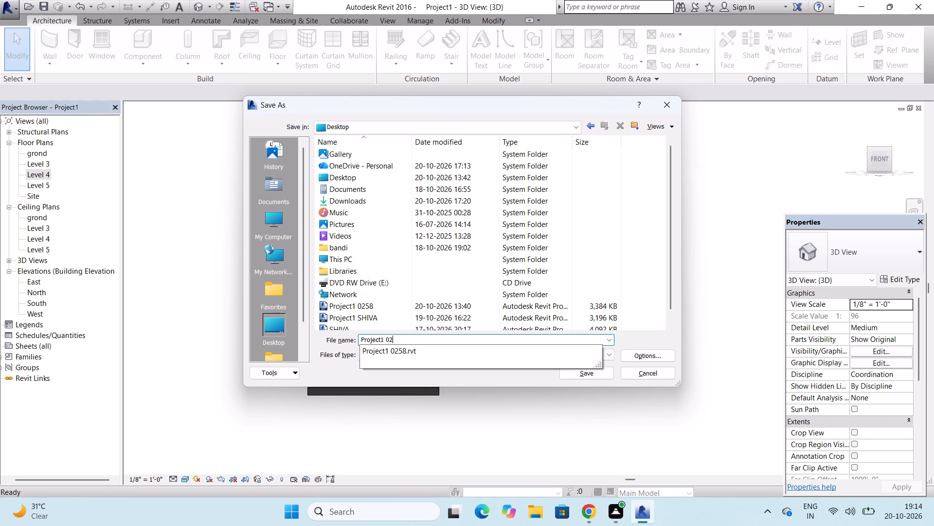
key(BackSpace)
key(BackSpace)
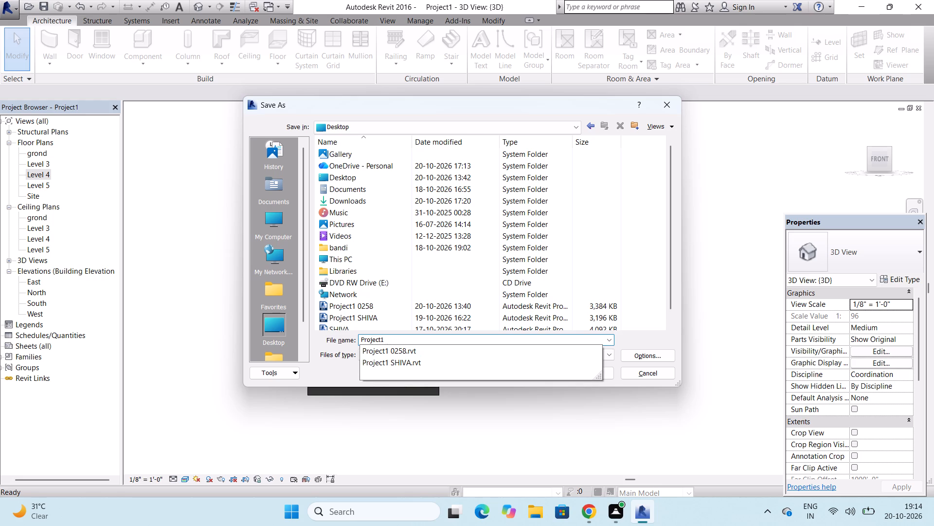
text(nnnn)
text(nnn)
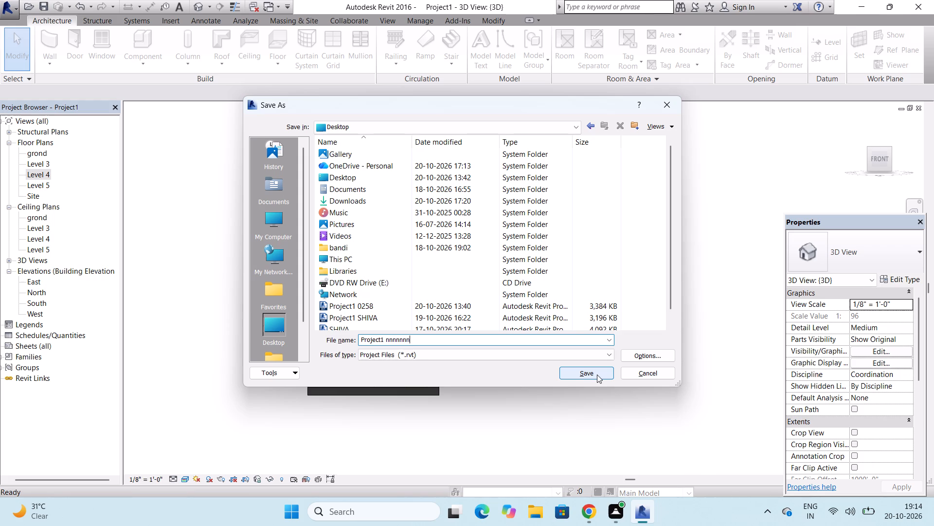
click(597, 375)
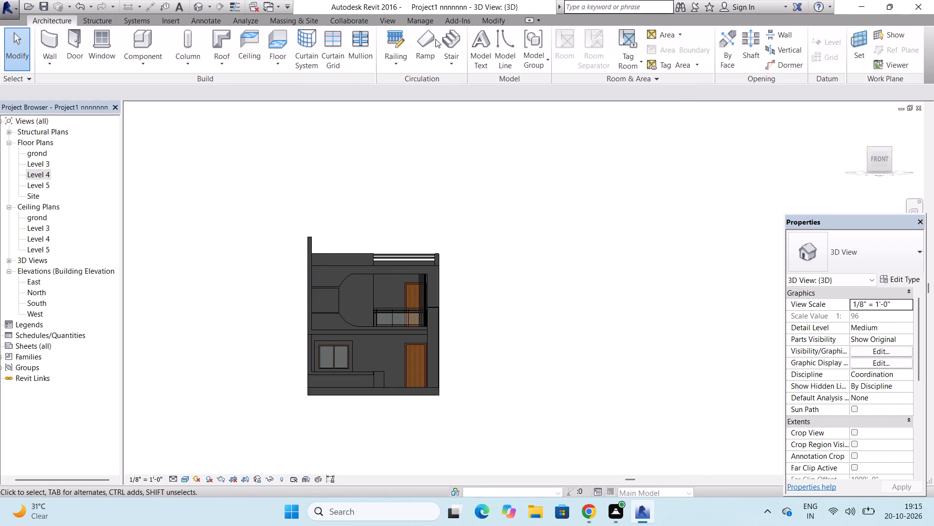
Set up a render region around the front facade and enlarge it on all four sides to about 356 by 424 pixels.
click(393, 23)
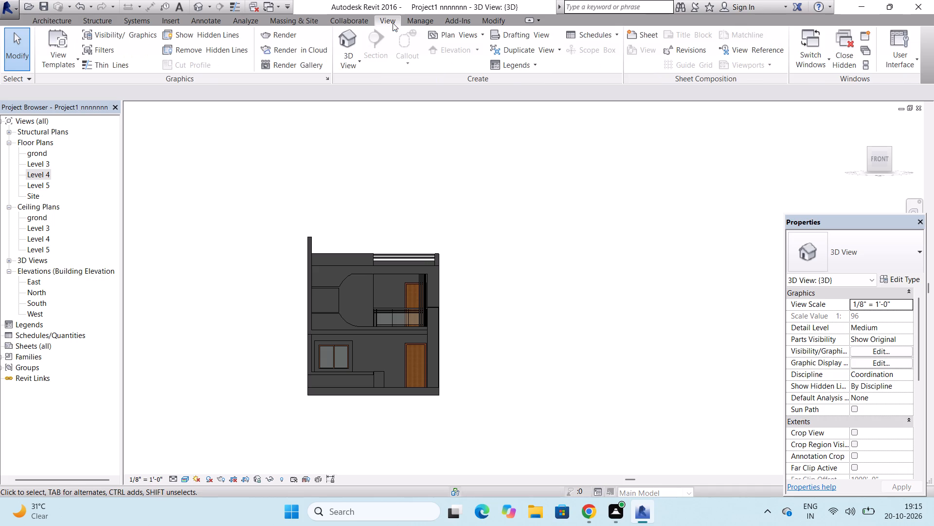
click(290, 32)
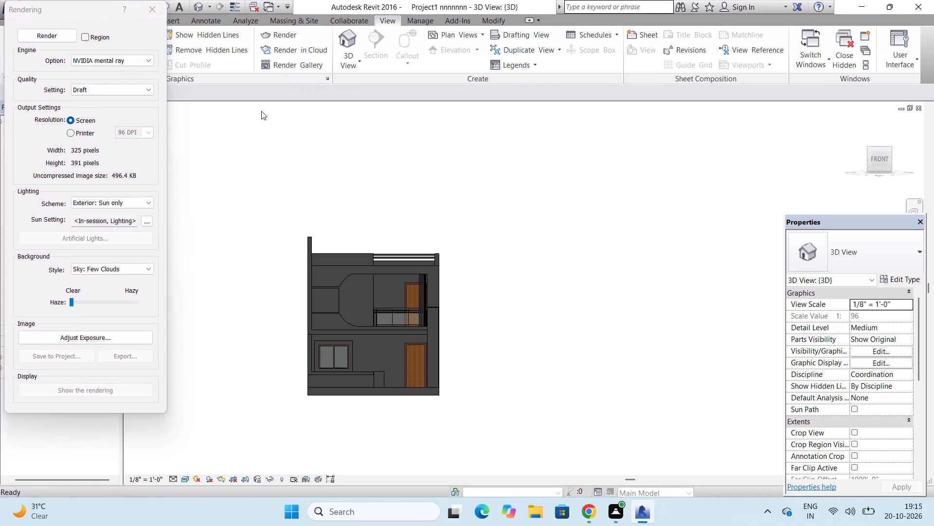
click(85, 35)
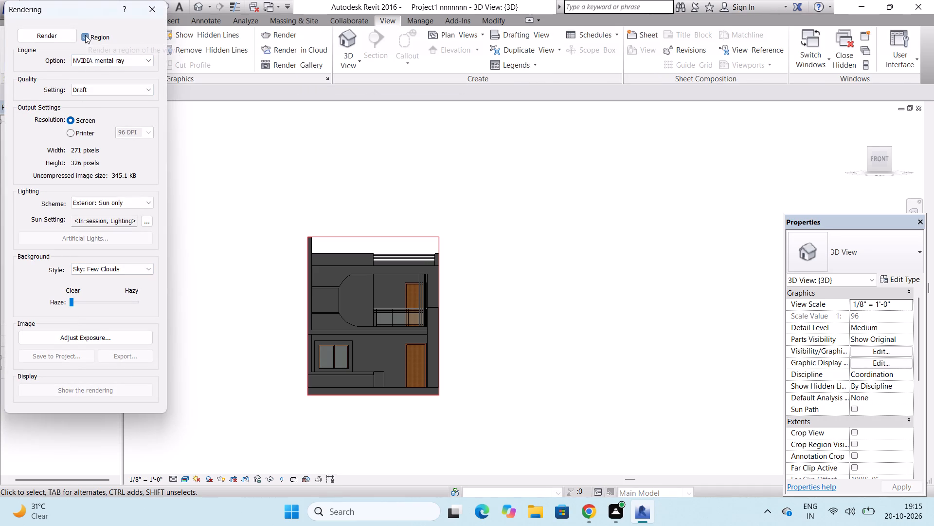
click(395, 237)
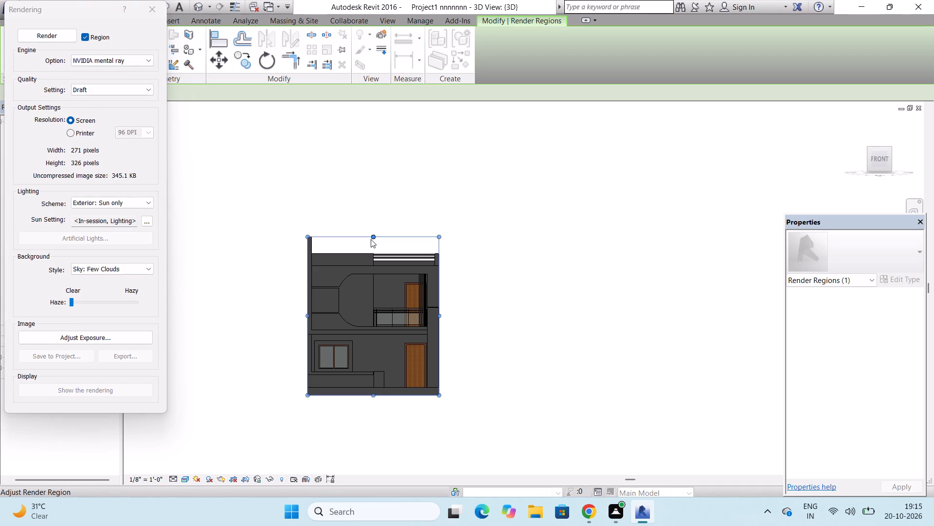
drag(373, 237, 373, 216)
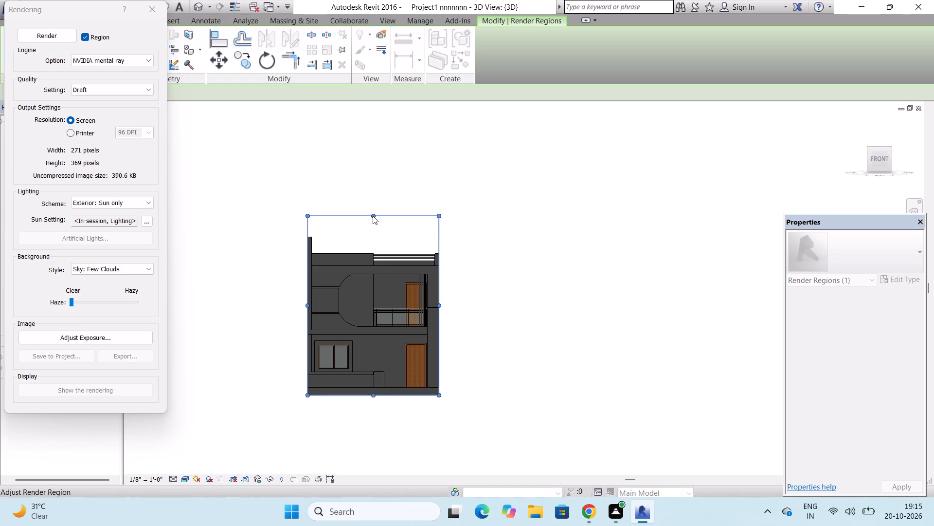
drag(439, 305, 456, 307)
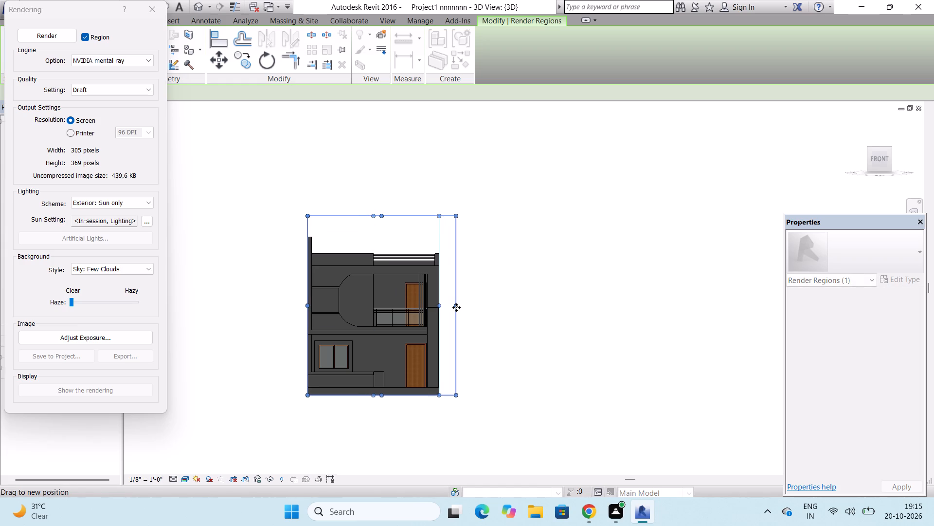
drag(456, 307, 458, 307)
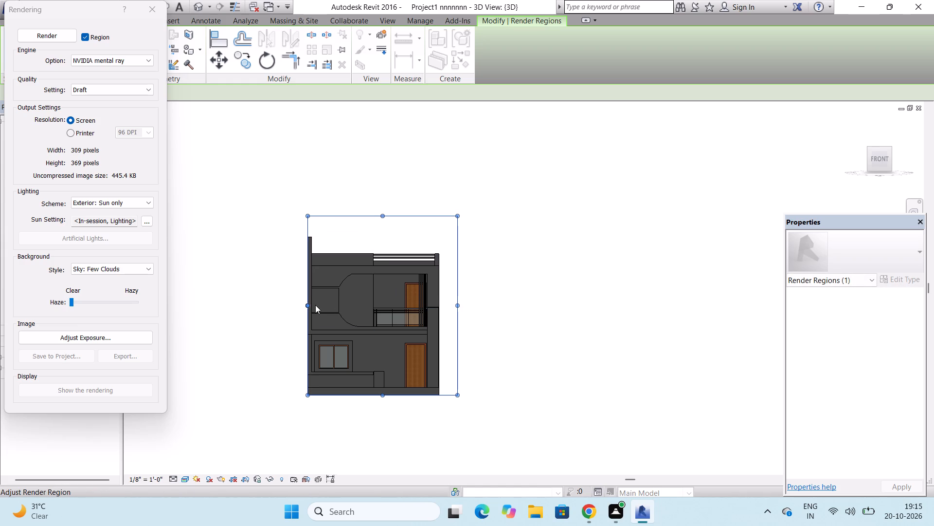
drag(307, 304, 287, 305)
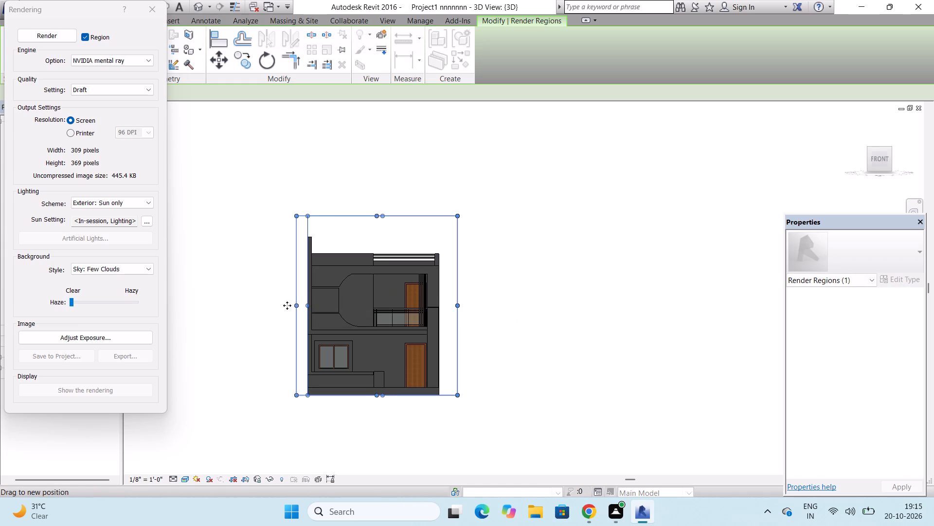
drag(287, 305, 285, 305)
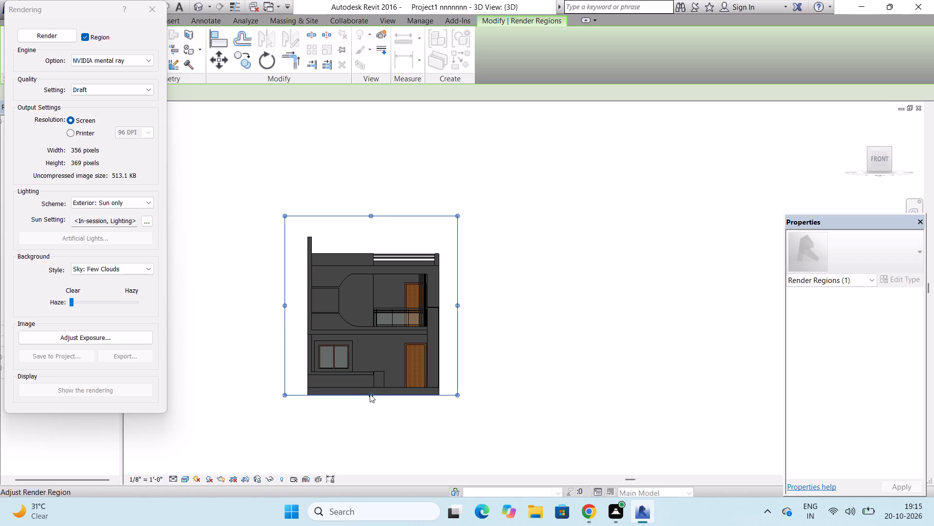
drag(370, 394, 370, 421)
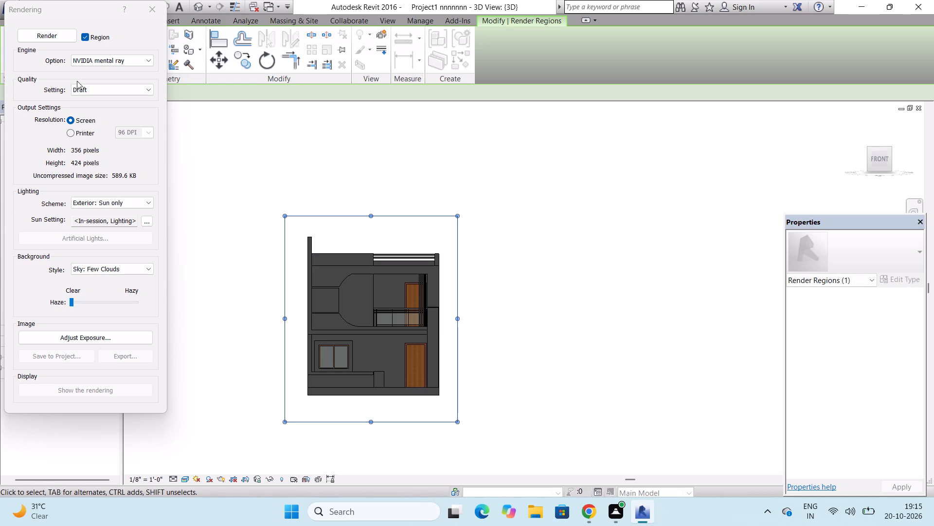
Render the framed front facade region with the existing Draft settings, and dismiss the notification that covers it.
click(33, 34)
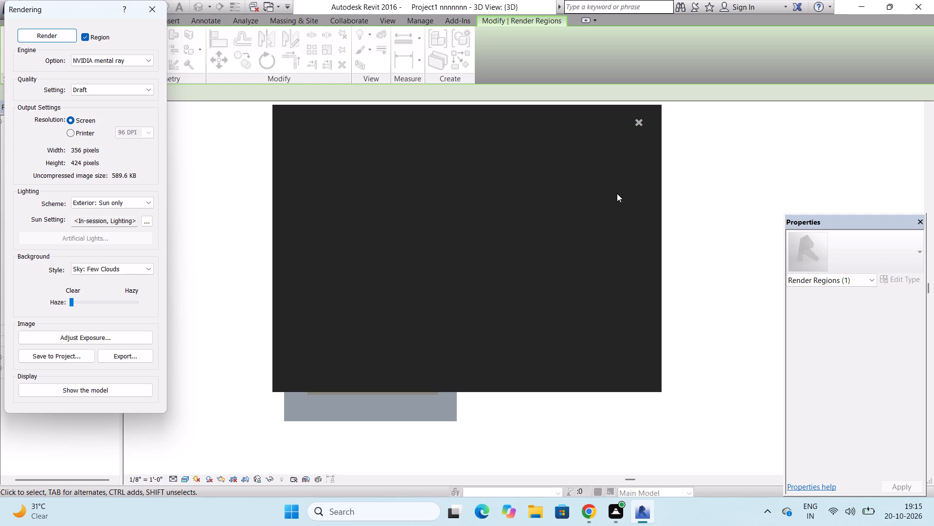
click(639, 121)
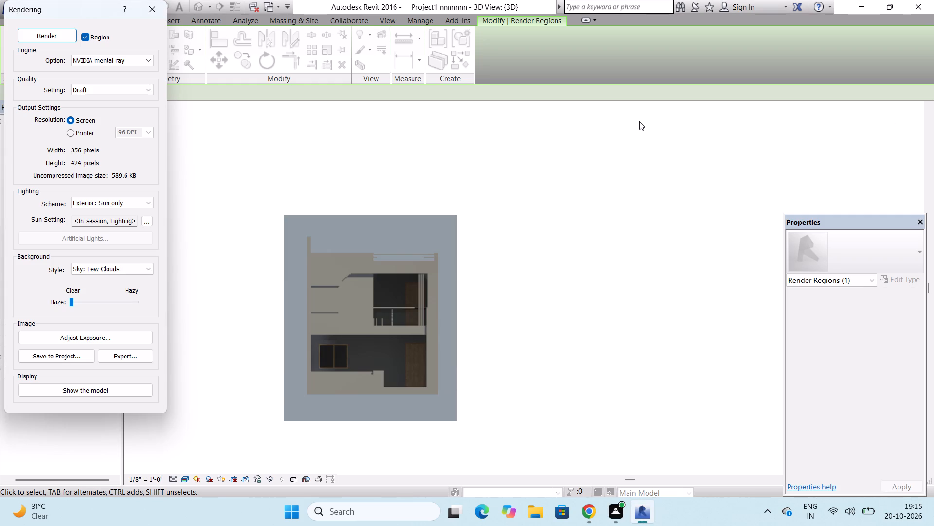
Save the rendered facade image in the project under the name "-3D-_13".
click(49, 352)
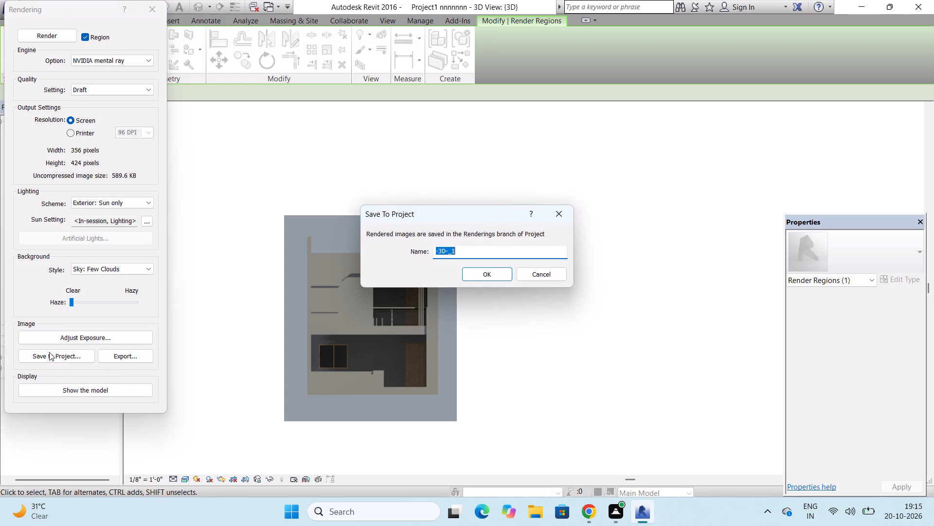
click(458, 252)
key(3)
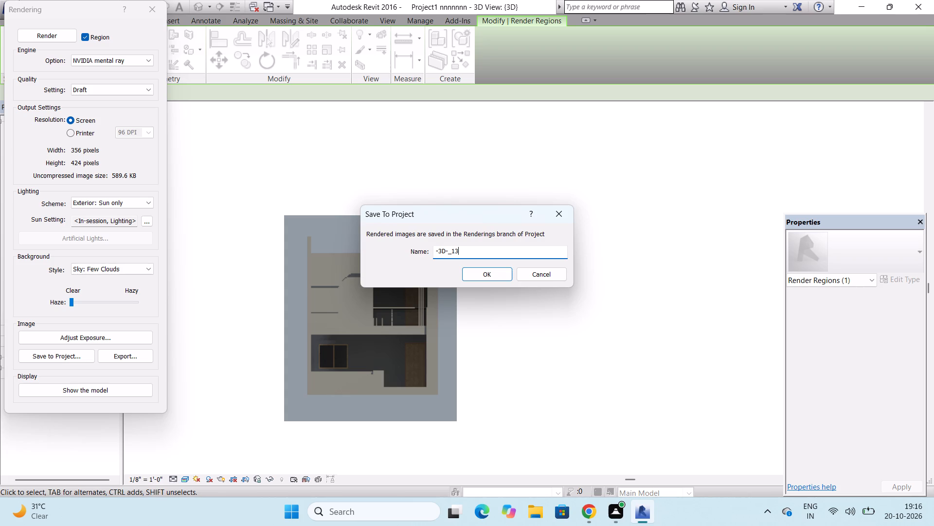
click(469, 268)
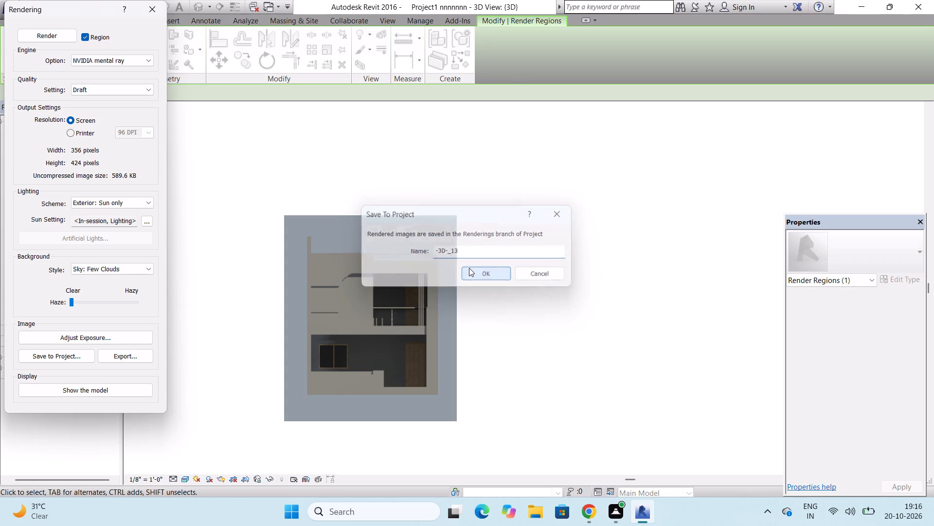
Export the rendered facade image to the Desktop as a JPEG file named "{3D}nnnnnn".
click(102, 355)
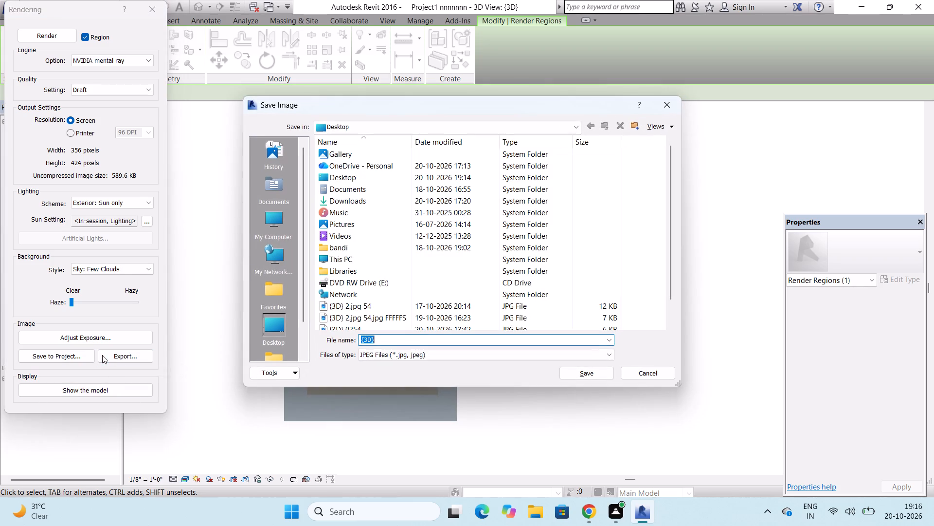
click(379, 340)
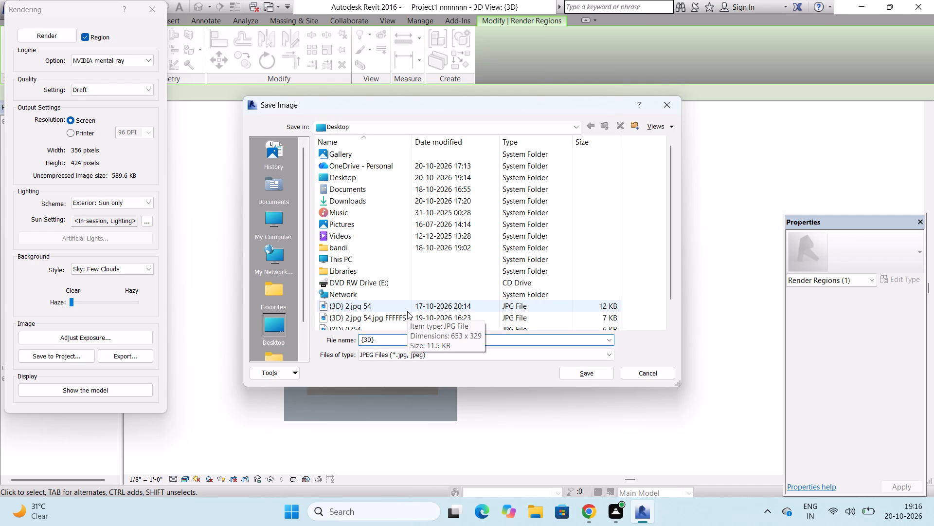
scroll(401, 273, down, 1)
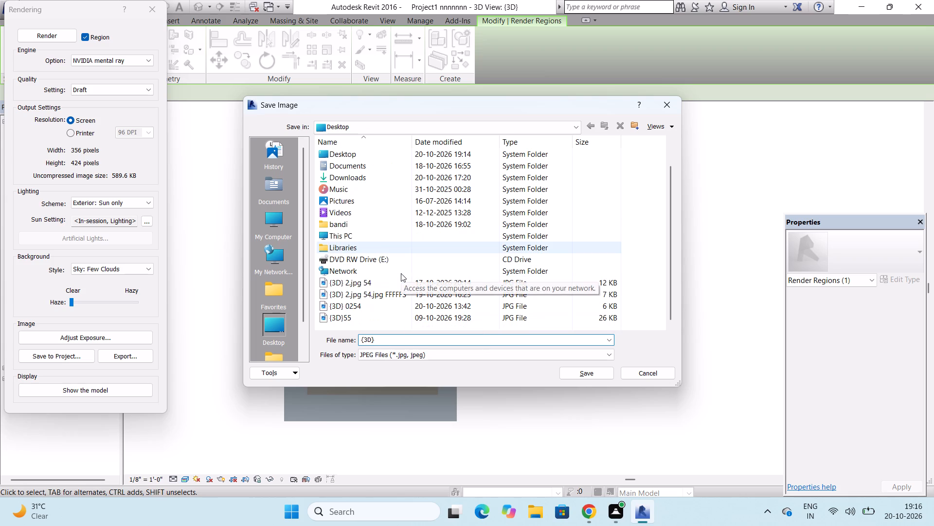
text(nnnnnn)
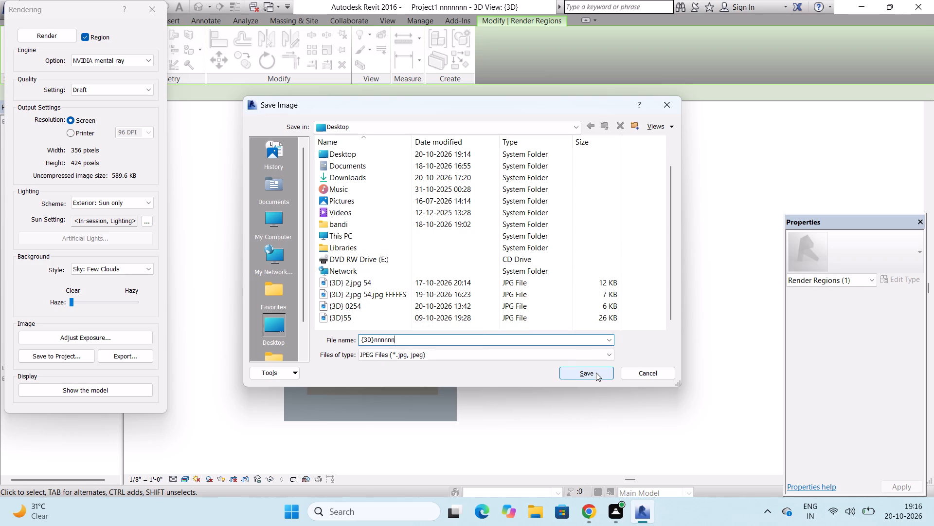
click(596, 373)
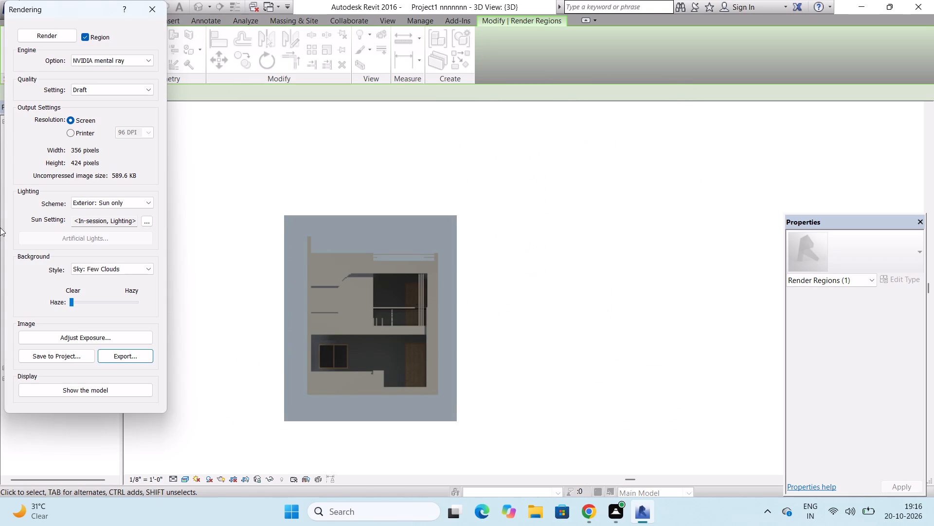